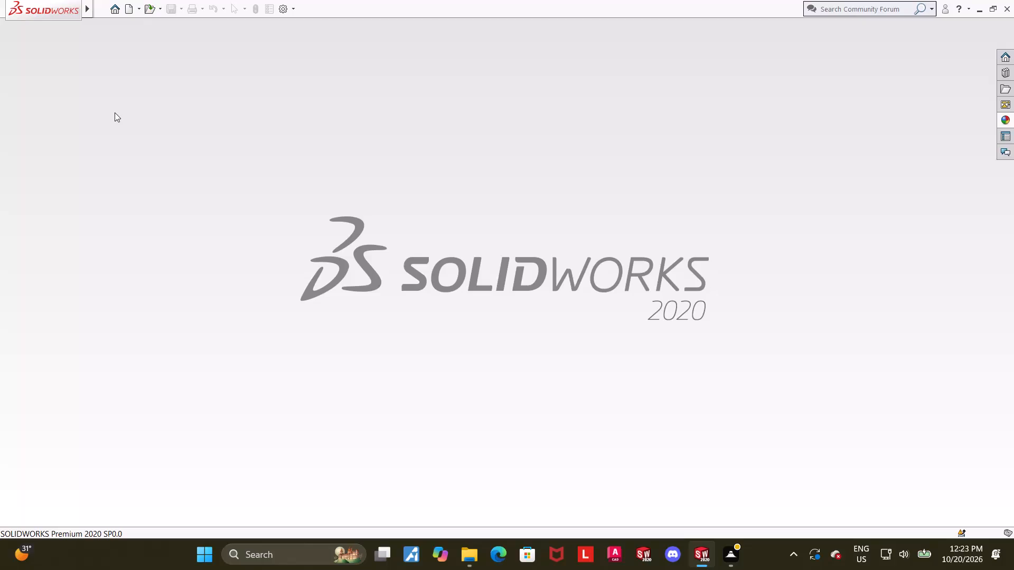
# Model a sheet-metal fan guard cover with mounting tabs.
# Create a new part document.
pyautogui.click(129, 12)
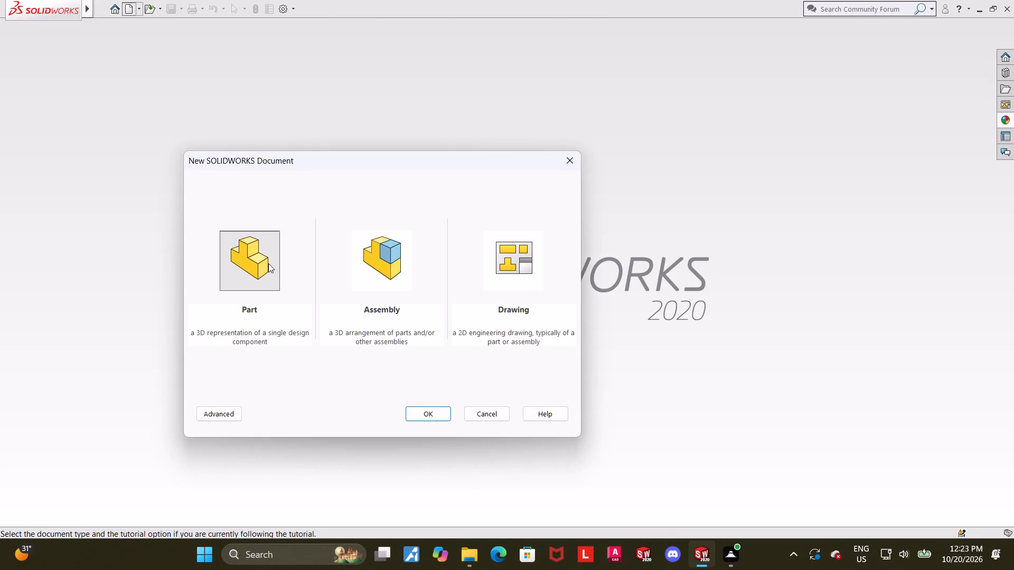
pyautogui.doubleClick(261, 261)
# Sketch a center rectangle about 129 mm wide on the Top Plane, centred on the origin.
pyautogui.click(92, 207)
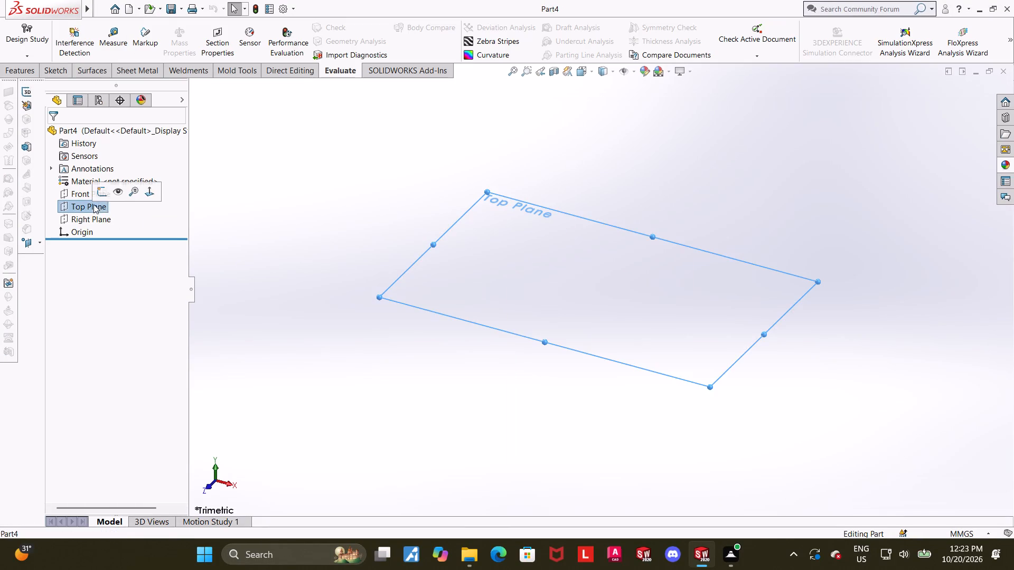
pyautogui.click(102, 195)
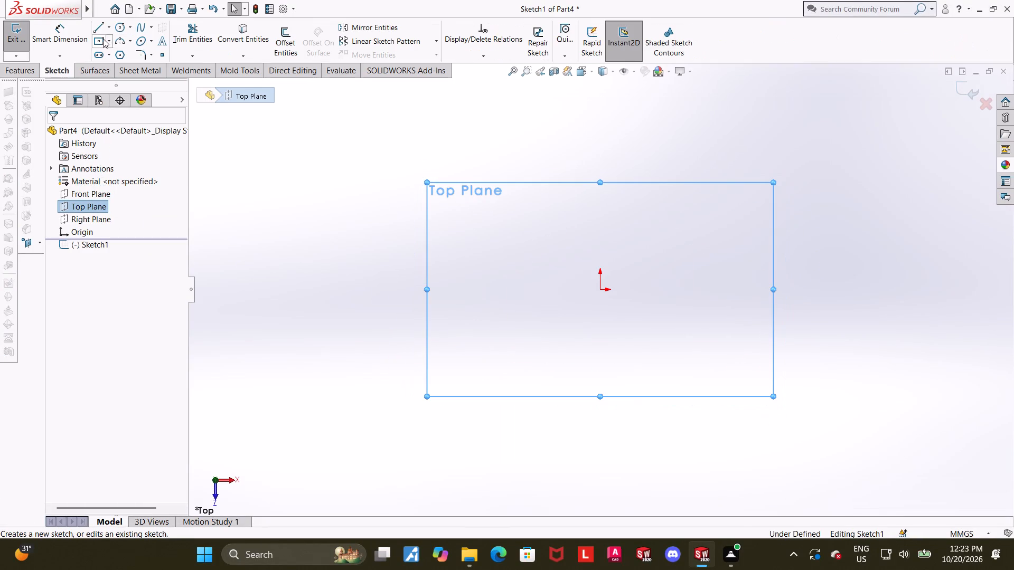
pyautogui.click(103, 39)
pyautogui.click(600, 288)
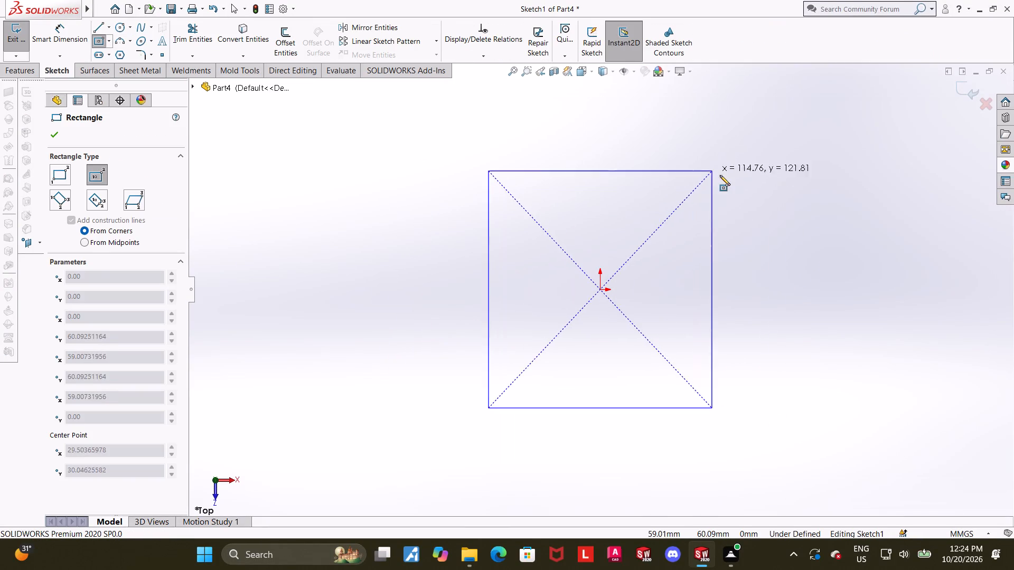
pyautogui.click(726, 178)
pyautogui.press('Escape')
# Dimension the rectangle's lower horizontal edge to 90 mm.
pyautogui.click(46, 36)
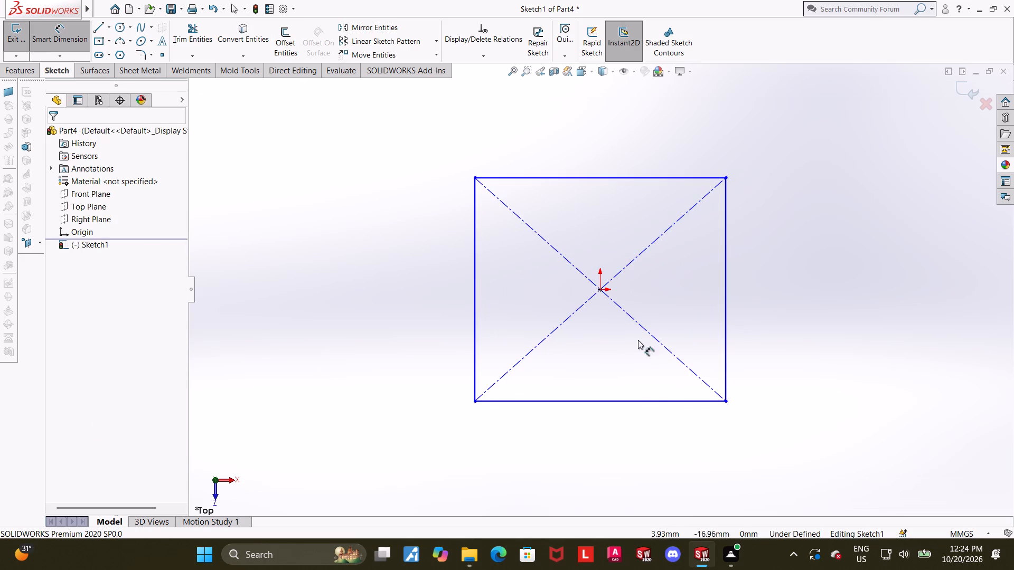
pyautogui.click(625, 402)
pyautogui.click(624, 425)
pyautogui.press('9')
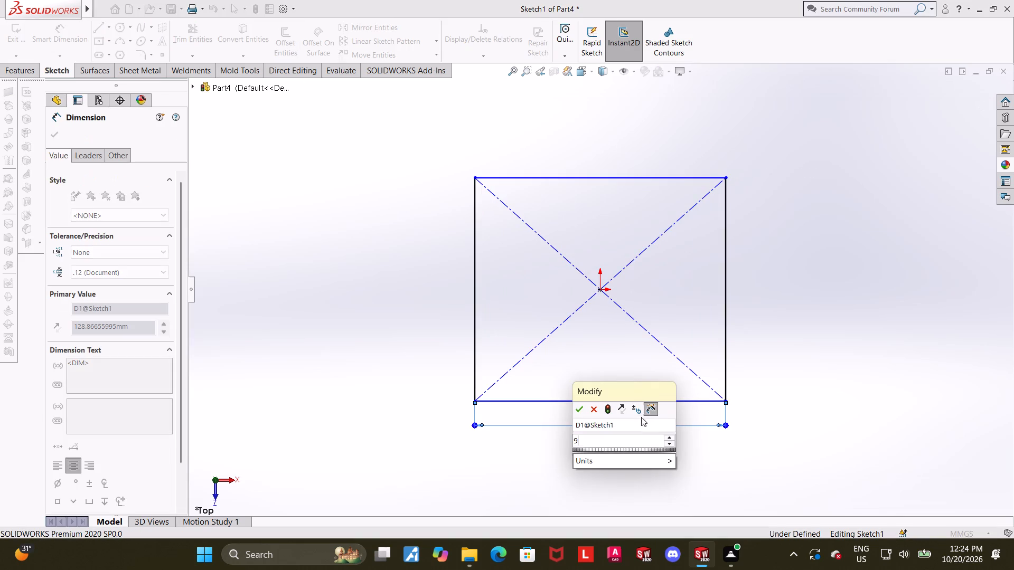
pyautogui.press('0')
pyautogui.press('Return')
pyautogui.click(781, 386)
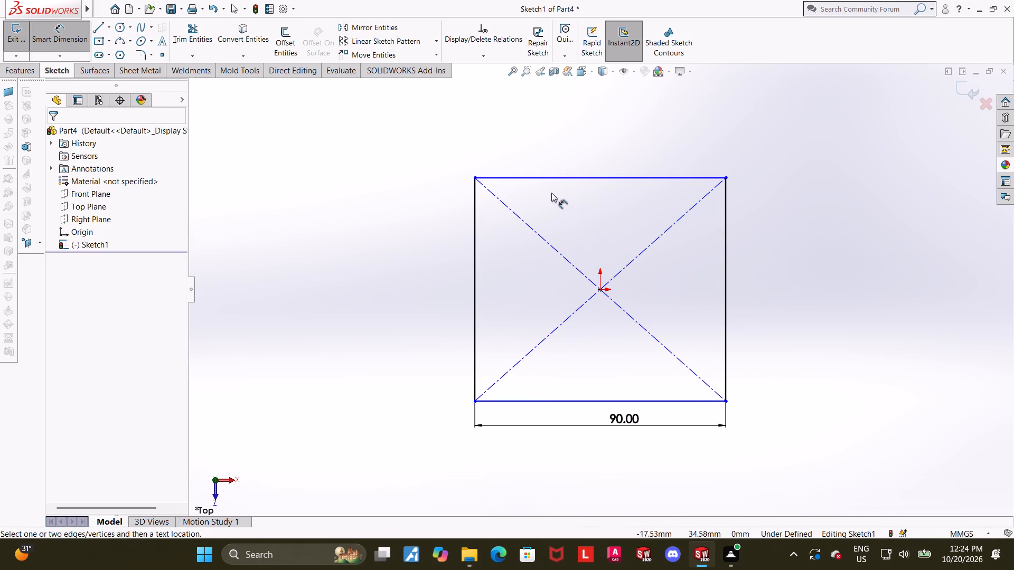
pyautogui.click(548, 177)
pyautogui.press('Escape')
pyautogui.press('Escape')
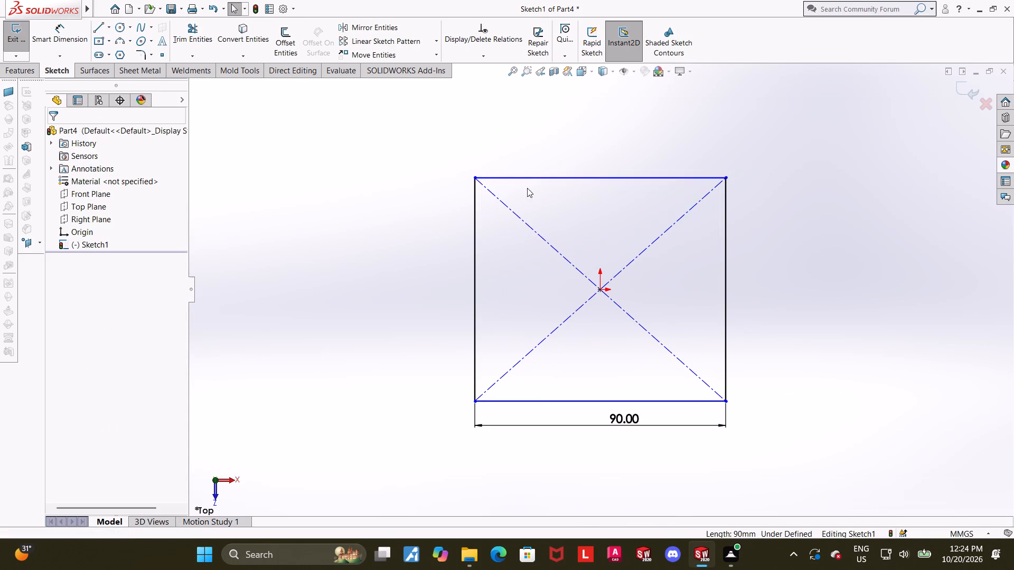
# Make the rectangle's top and left edges equal in length and finish the sketch.
pyautogui.click(527, 178)
pyautogui.keyDown('ctrl'); pyautogui.click(476, 211); pyautogui.keyUp('ctrl')
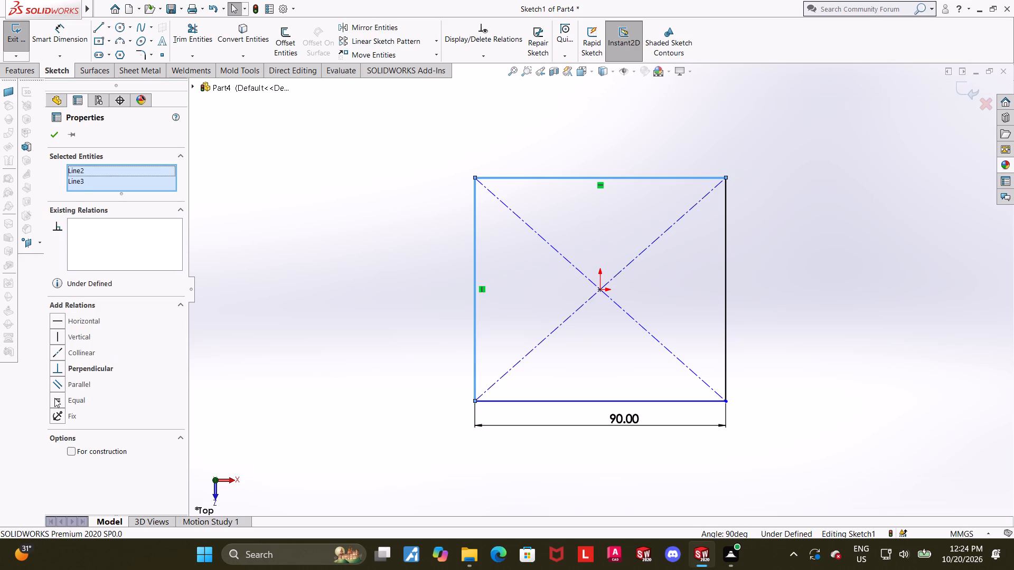
pyautogui.click(55, 398)
pyautogui.click(368, 303)
pyautogui.click(965, 91)
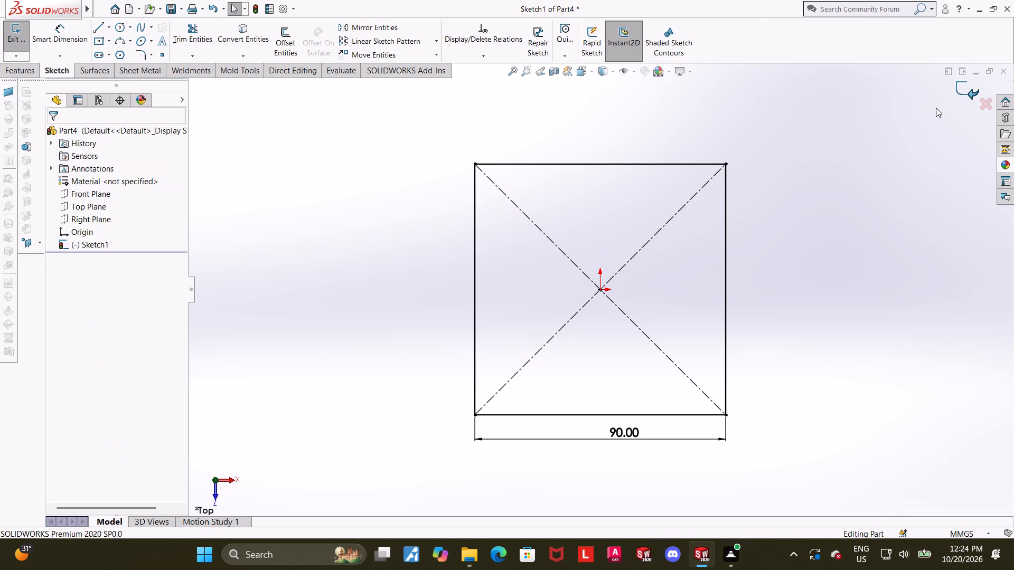
# Create a sheet metal base flange from the square sketch with a thickness of 1 mm.
pyautogui.scroll(2, 909, 239)
pyautogui.scroll(-2, 769, 264)
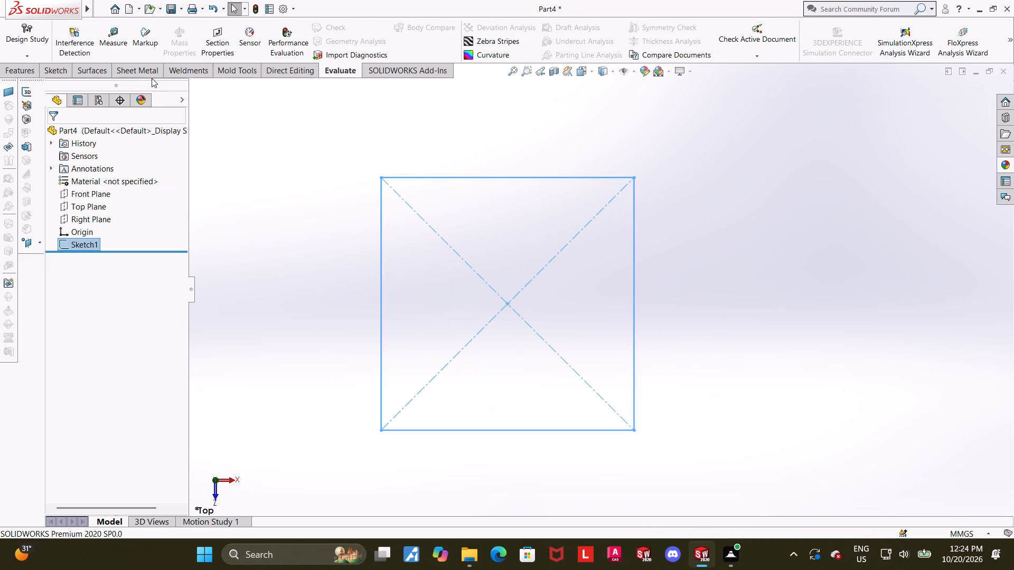
pyautogui.click(152, 78)
pyautogui.click(148, 73)
pyautogui.click(33, 45)
pyautogui.moveTo(210, 215); pyautogui.dragTo(213, 179, button='middle')
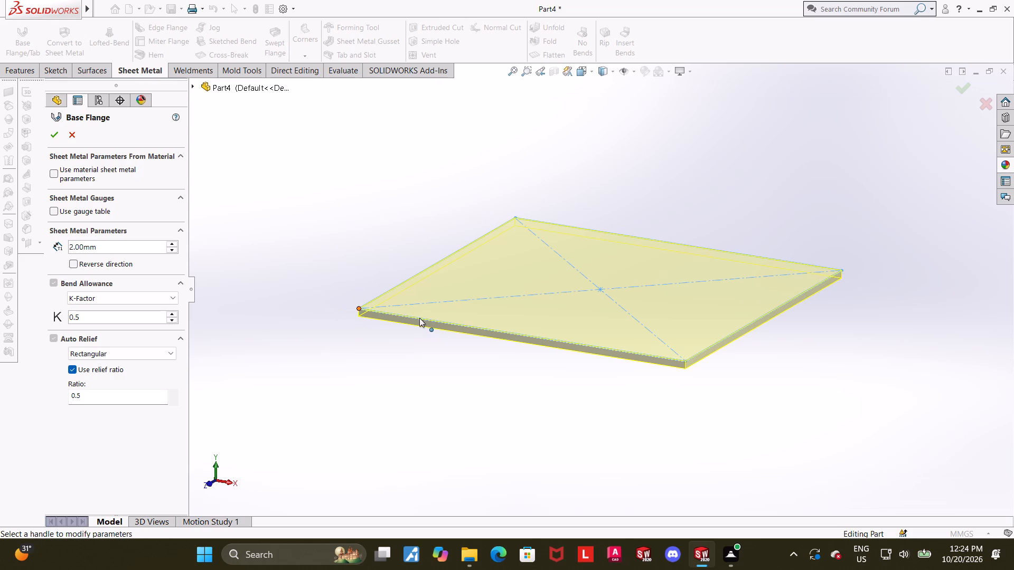
pyautogui.scroll(-2, 575, 347)
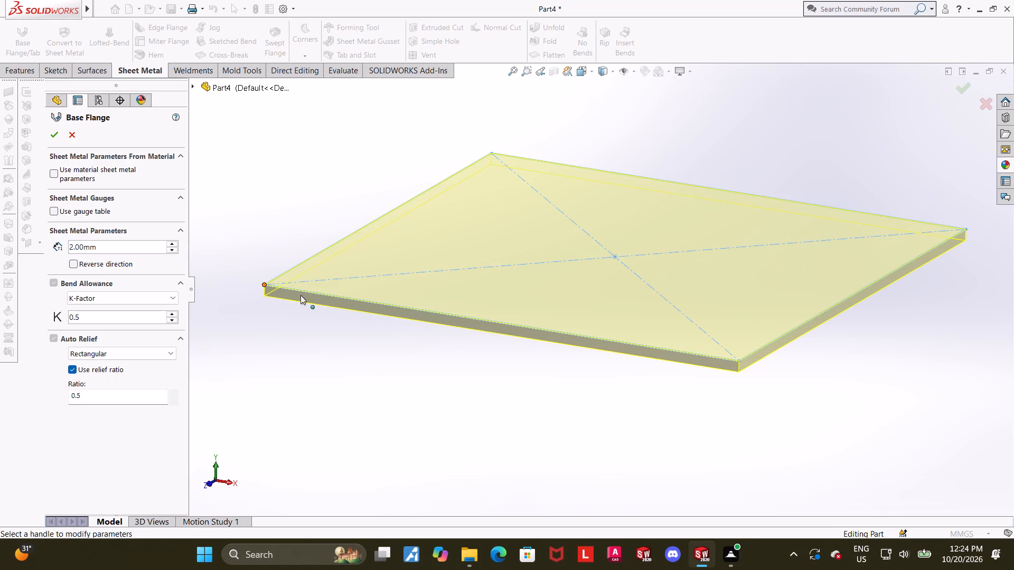
pyautogui.scroll(-3, 315, 303)
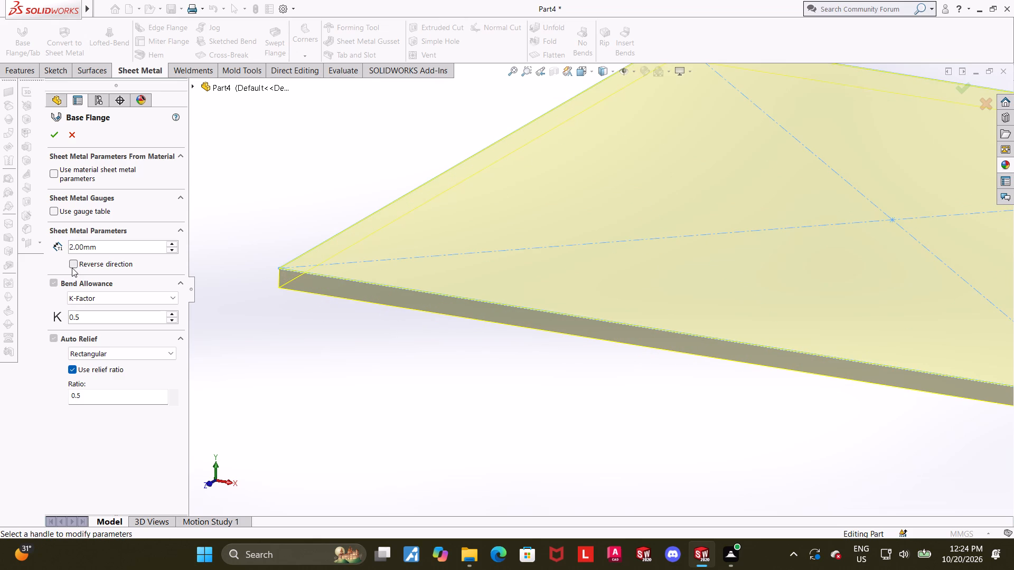
pyautogui.scroll(3, 540, 321)
pyautogui.scroll(1, 852, 320)
pyautogui.scroll(-4, 875, 335)
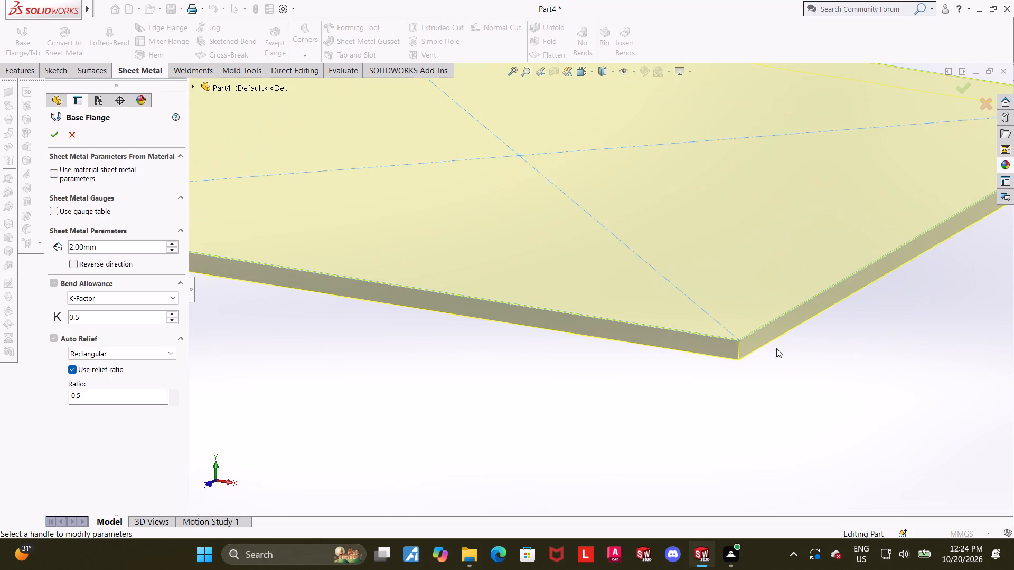
pyautogui.scroll(-3, 771, 374)
pyautogui.moveTo(690, 342); pyautogui.dragTo(692, 313, button='middle')
pyautogui.scroll(5, 692, 313)
pyautogui.scroll(2, 649, 194)
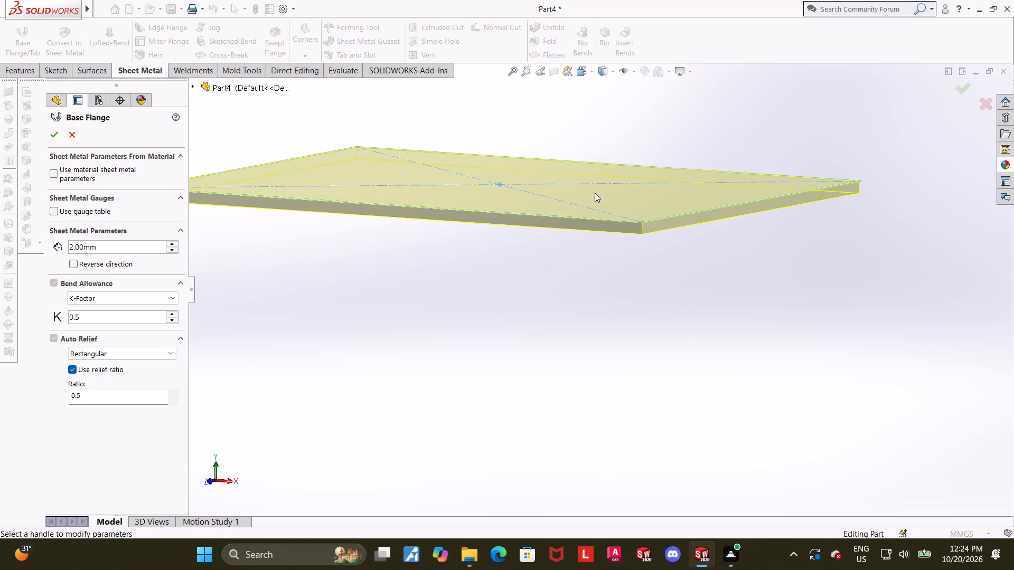
pyautogui.moveTo(594, 193); pyautogui.dragTo(591, 205, button='middle')
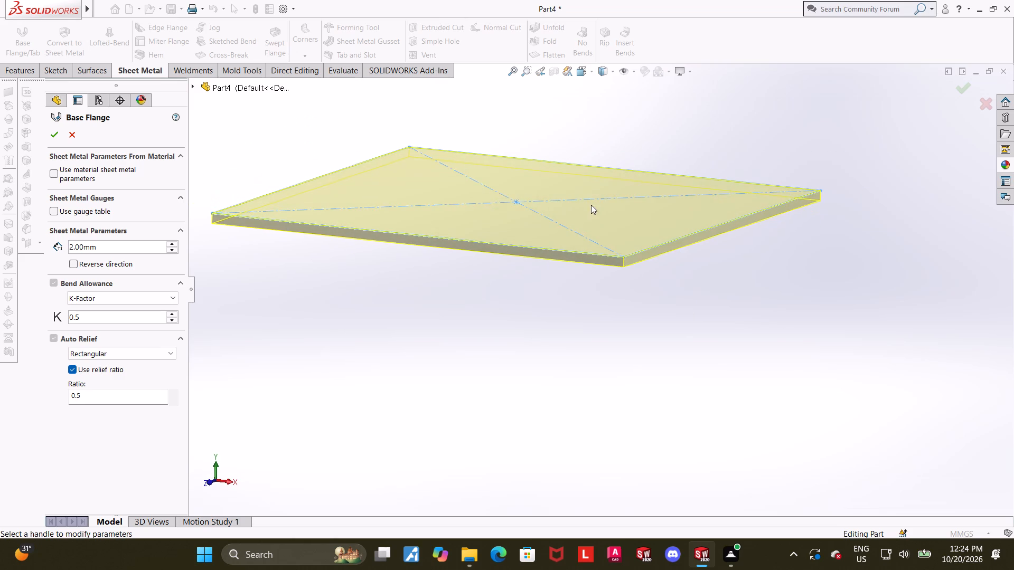
pyautogui.scroll(1, 513, 217)
pyautogui.scroll(-1, 478, 195)
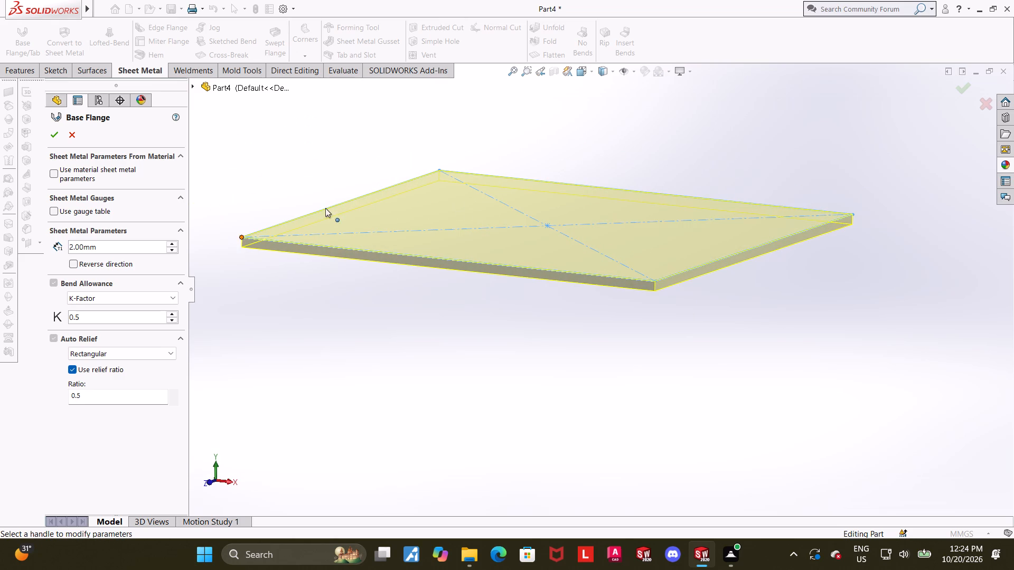
pyautogui.moveTo(105, 244); pyautogui.dragTo(0, 243)
pyautogui.press('1')
pyautogui.press('Return')
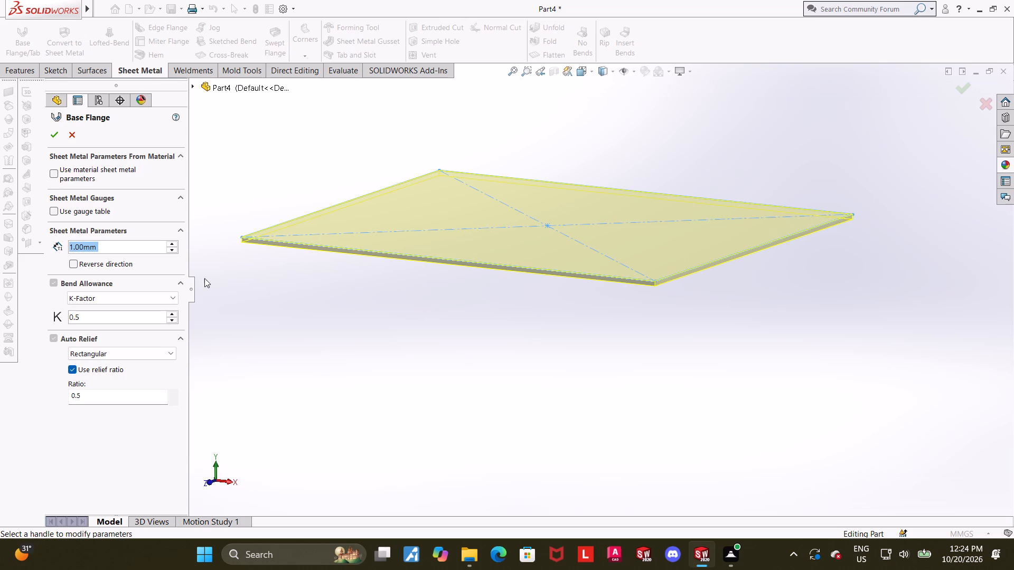
pyautogui.scroll(-2, 416, 244)
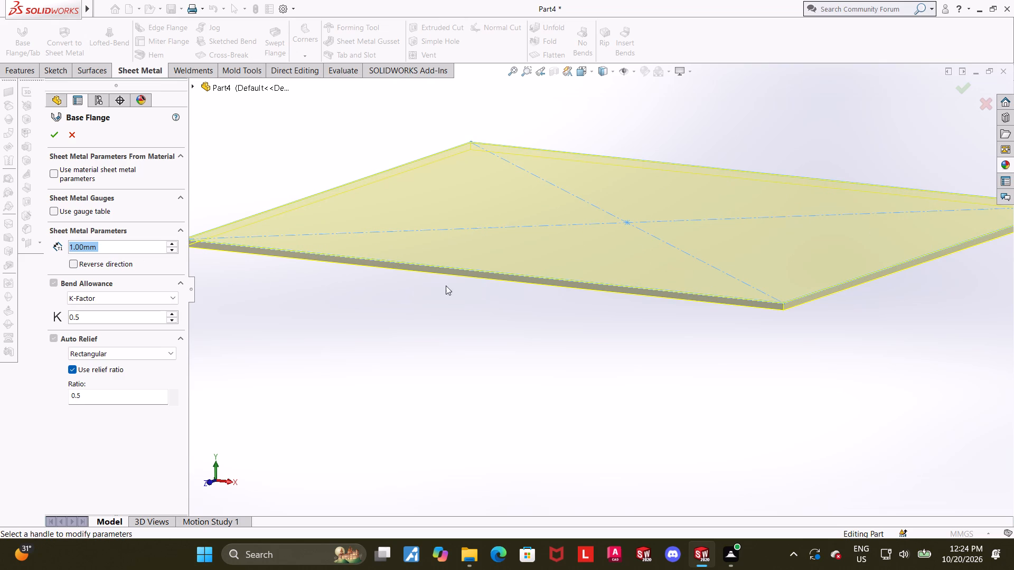
pyautogui.scroll(-1, 479, 280)
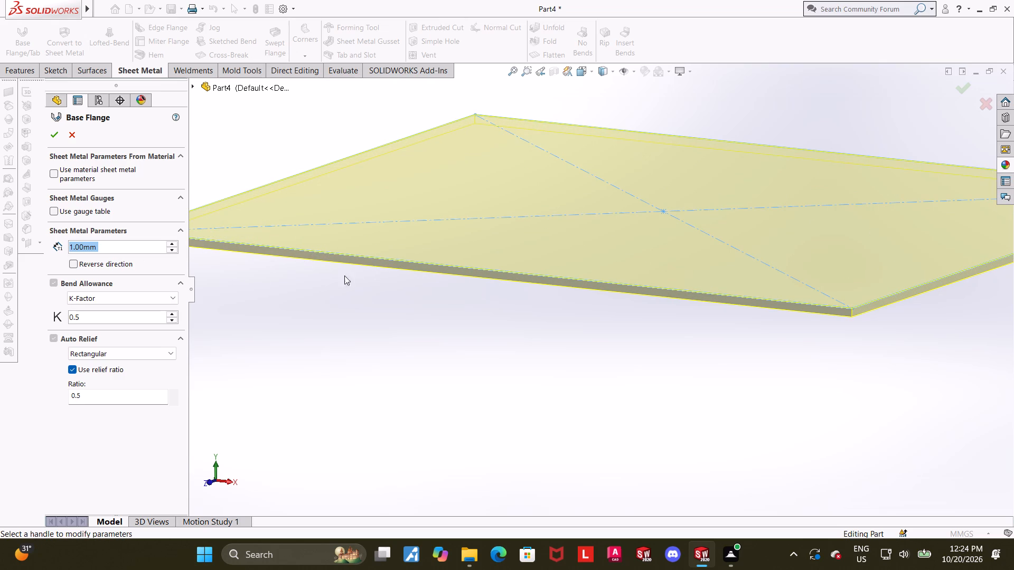
pyautogui.click(51, 135)
pyautogui.click(480, 338)
# Place a 90-degree edge flange about 9 mm long on the plate's +X side edge, pointing downward.
pyautogui.scroll(4, 511, 340)
pyautogui.moveTo(558, 320); pyautogui.dragTo(570, 340, button='middle')
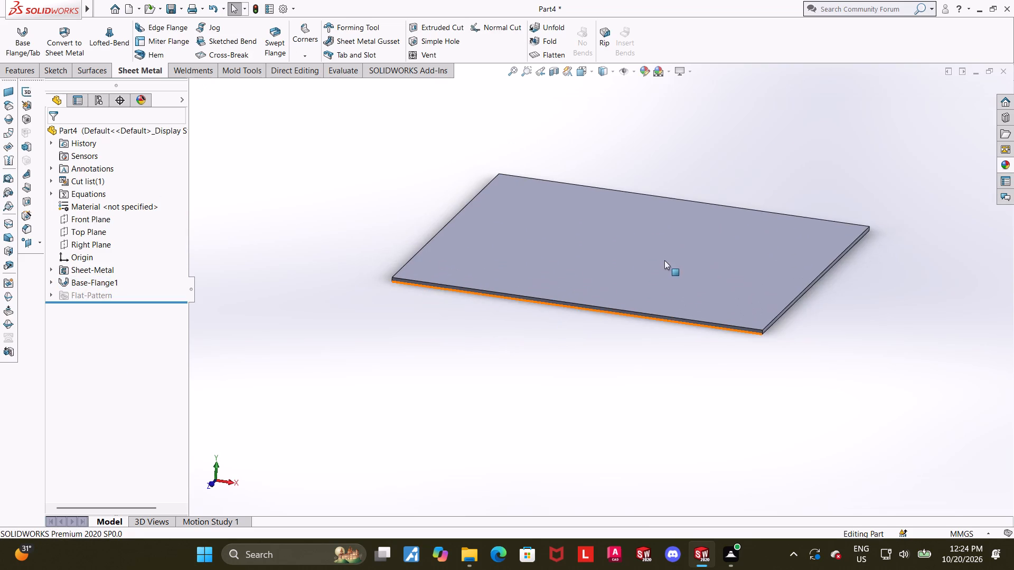
pyautogui.scroll(-3, 652, 261)
pyautogui.moveTo(601, 286); pyautogui.dragTo(614, 312, button='middle')
pyautogui.scroll(2, 613, 309)
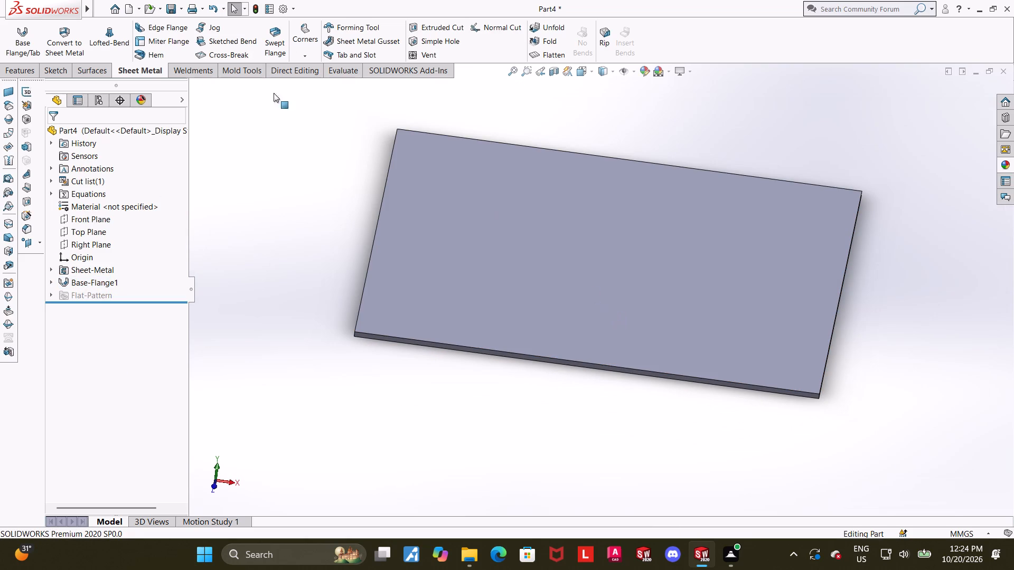
pyautogui.click(148, 28)
pyautogui.moveTo(558, 314); pyautogui.dragTo(552, 290, button='middle')
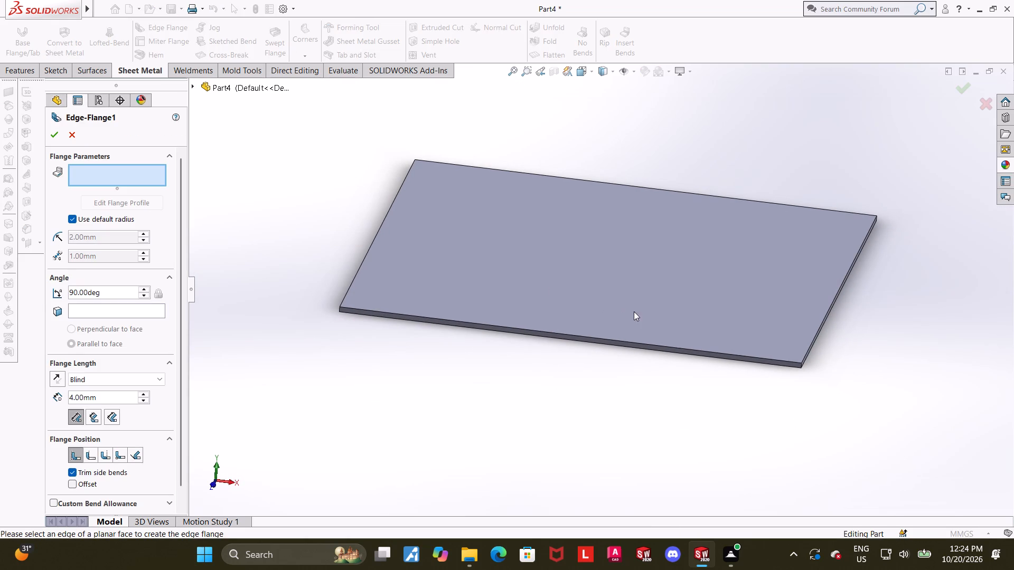
pyautogui.click(829, 306)
pyautogui.click(830, 338)
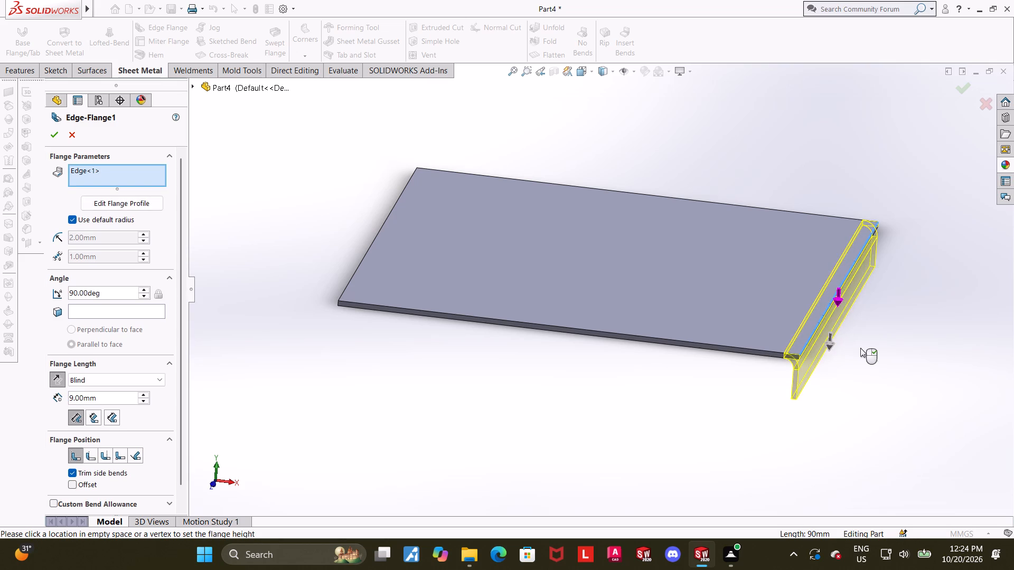
# Set the edge flange's length to 20 mm.
pyautogui.moveTo(859, 348); pyautogui.dragTo(818, 328, button='middle')
pyautogui.scroll(2, 818, 328)
pyautogui.scroll(-2, 760, 309)
pyautogui.moveTo(744, 310); pyautogui.dragTo(723, 306, button='middle')
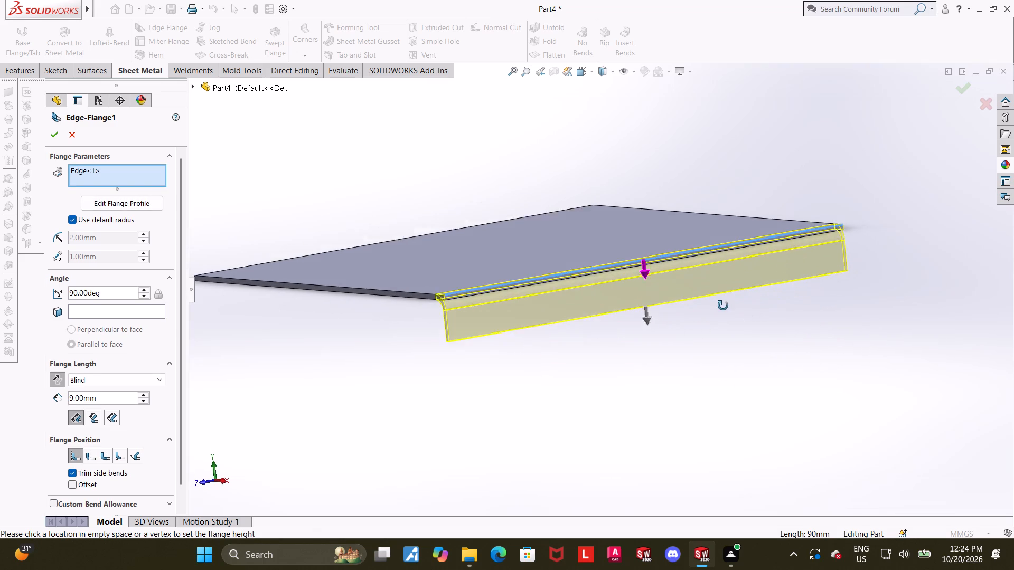
pyautogui.moveTo(723, 306); pyautogui.dragTo(708, 315, button='middle')
pyautogui.click(576, 77)
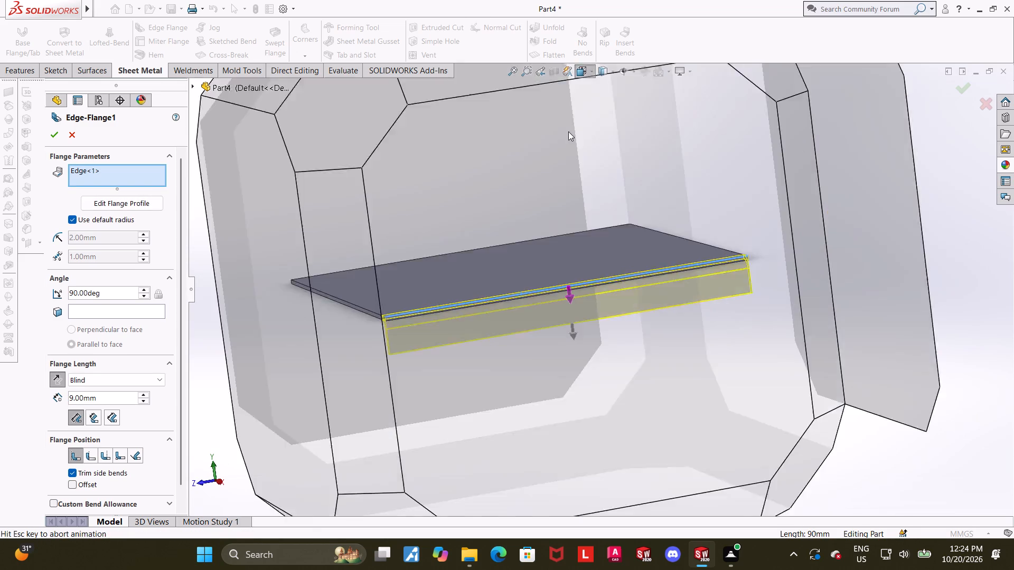
pyautogui.click(502, 367)
pyautogui.scroll(2, 641, 402)
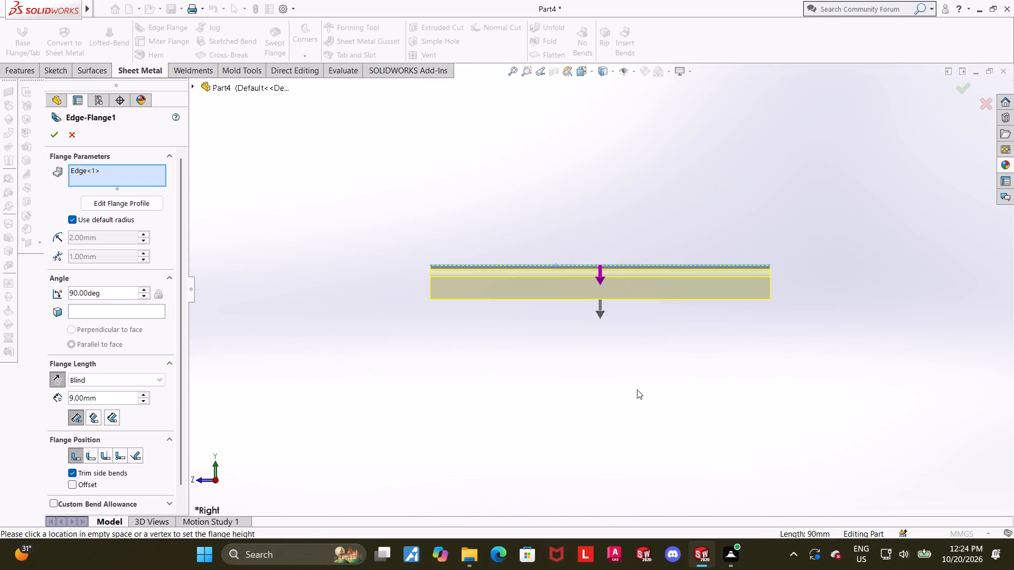
pyautogui.scroll(-1, 617, 346)
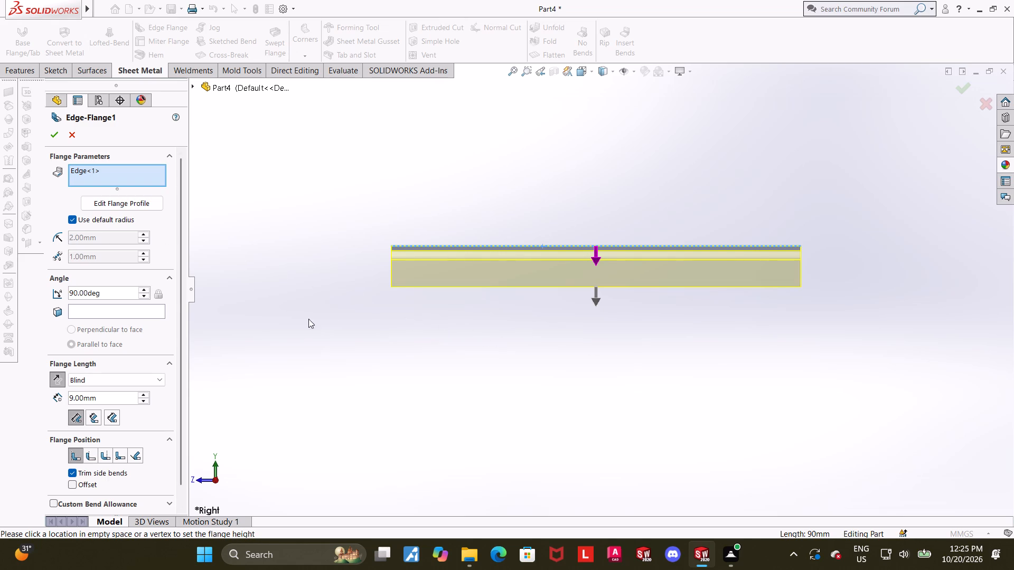
pyautogui.moveTo(180, 294); pyautogui.dragTo(177, 326)
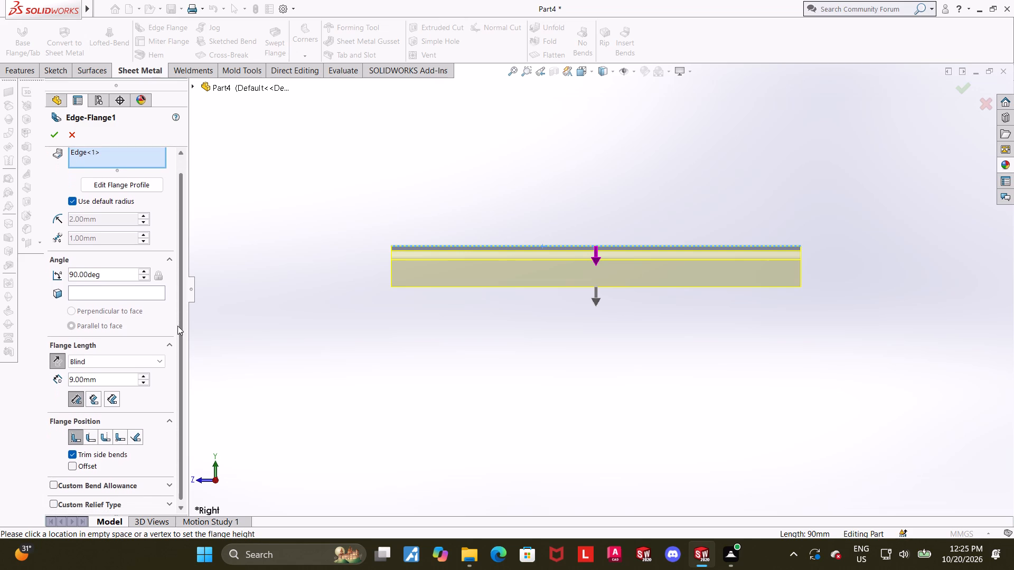
pyautogui.moveTo(177, 326); pyautogui.dragTo(177, 330)
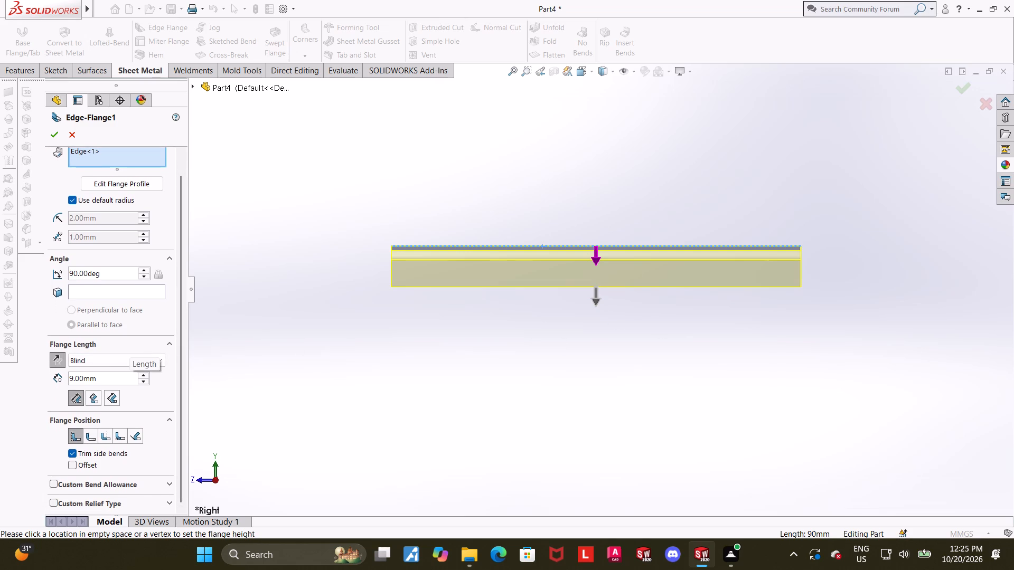
pyautogui.moveTo(124, 379); pyautogui.dragTo(0, 369)
pyautogui.write('20')
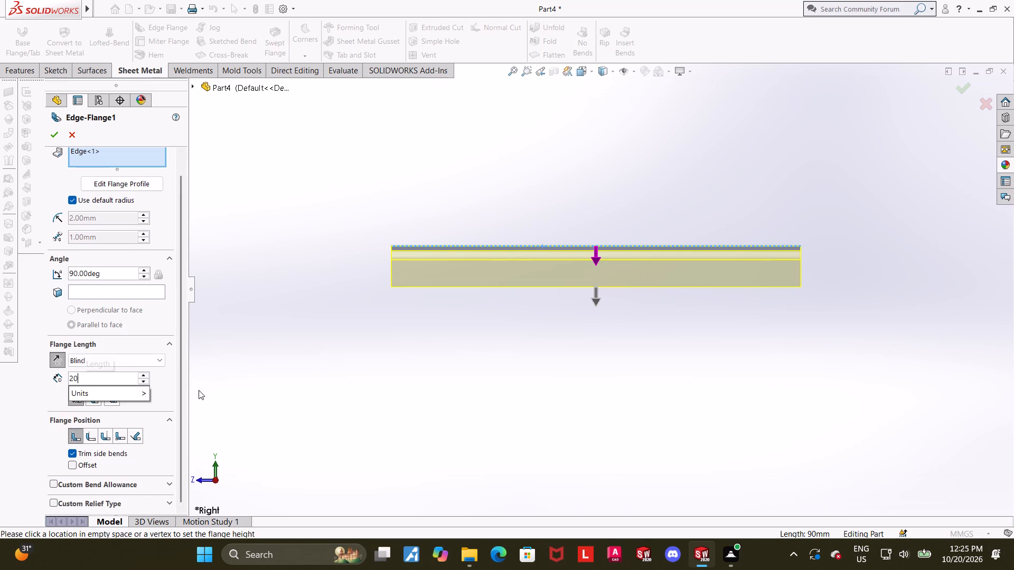
pyautogui.press('Return')
# Add the plate's three remaining side edges to the edge flange and create it on all four sides.
pyautogui.scroll(1, 472, 403)
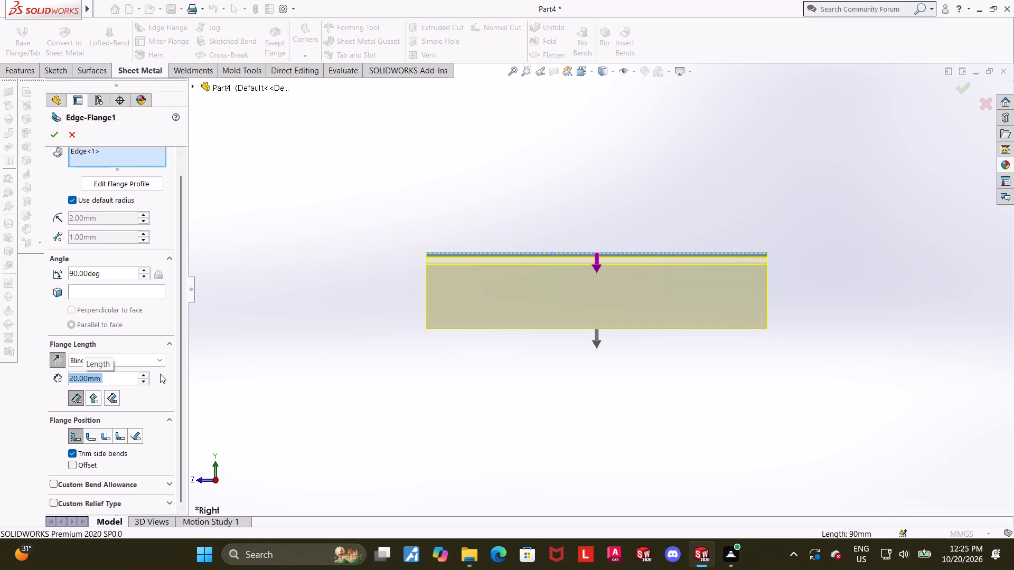
pyautogui.scroll(1, 565, 359)
pyautogui.scroll(-1, 622, 353)
pyautogui.scroll(1, 618, 353)
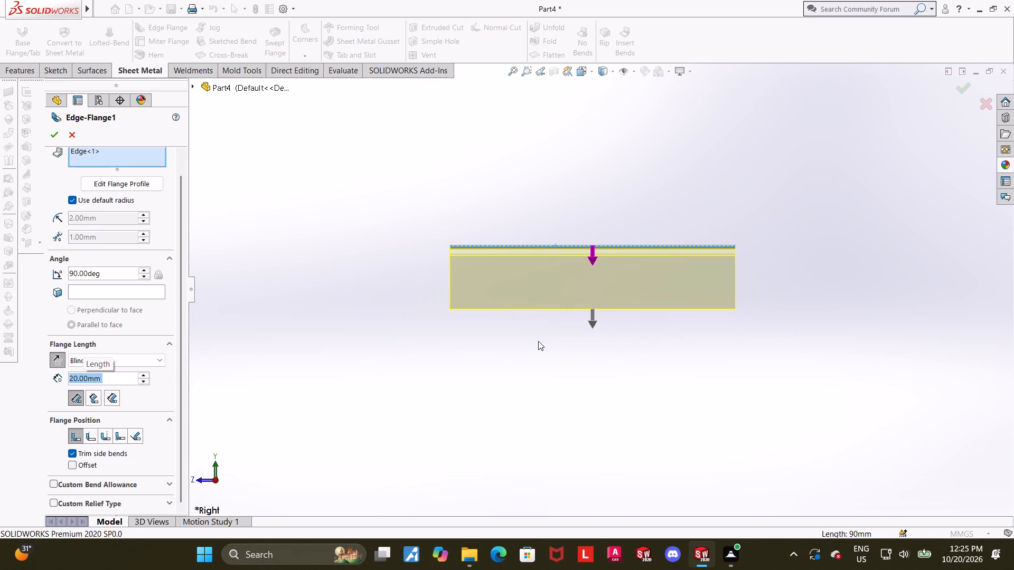
pyautogui.moveTo(518, 339); pyautogui.dragTo(578, 360, button='middle')
pyautogui.scroll(-6, 614, 304)
pyautogui.moveTo(686, 238); pyautogui.dragTo(717, 245, button='middle')
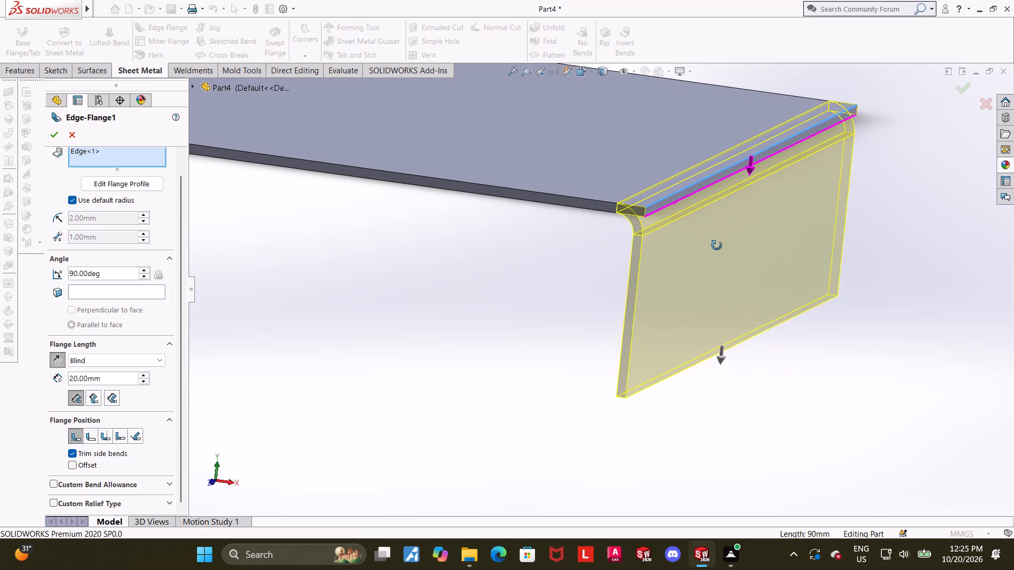
pyautogui.moveTo(717, 245); pyautogui.dragTo(718, 246, button='middle')
pyautogui.scroll(4, 625, 298)
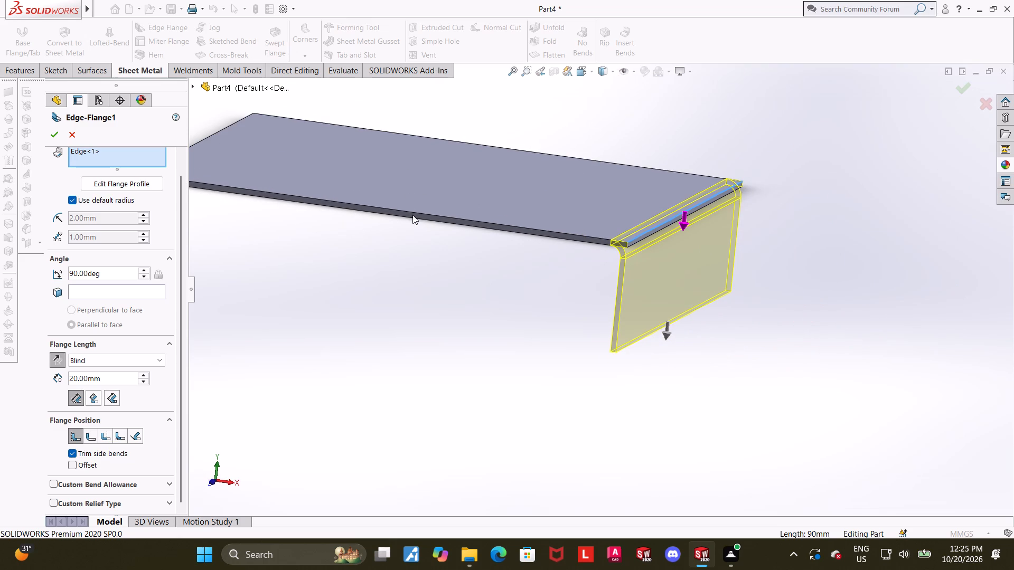
pyautogui.click(414, 221)
pyautogui.click(414, 258)
pyautogui.moveTo(379, 273); pyautogui.dragTo(385, 273, button='middle')
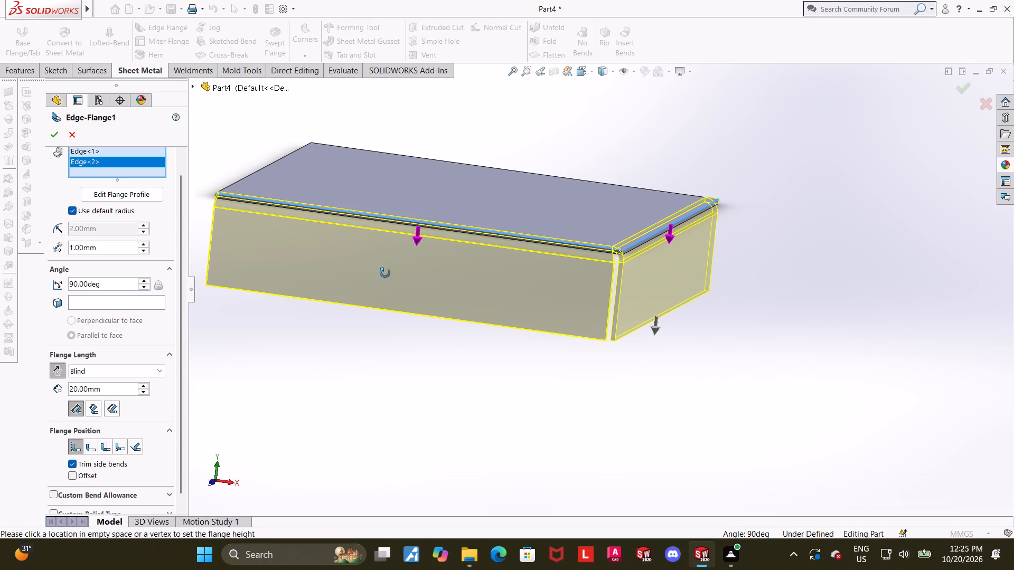
pyautogui.moveTo(385, 273); pyautogui.dragTo(464, 346, button='middle')
pyautogui.click(385, 235)
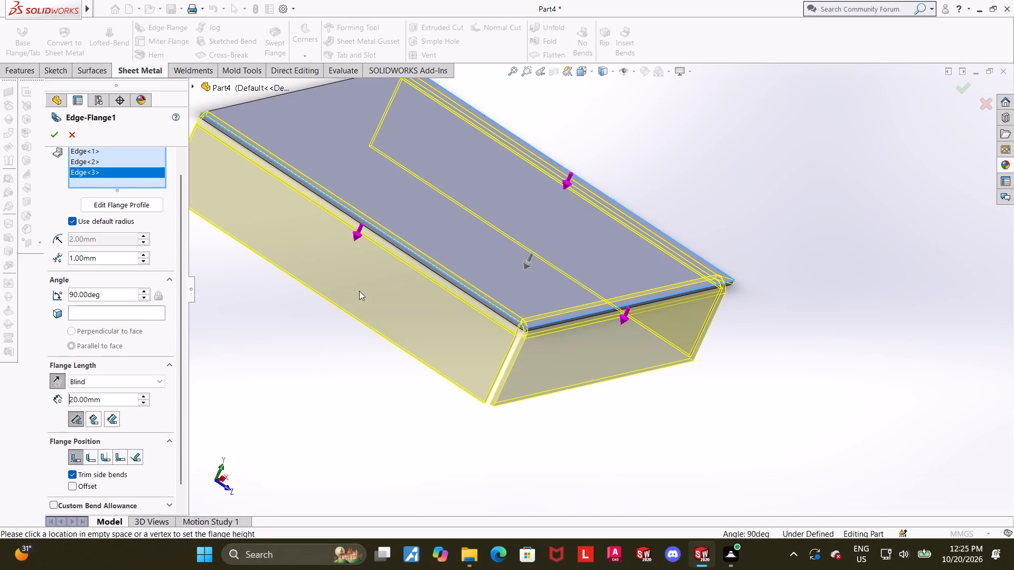
pyautogui.click(359, 291)
pyautogui.moveTo(365, 260); pyautogui.dragTo(493, 345, button='middle')
pyautogui.moveTo(484, 338); pyautogui.dragTo(452, 353, button='middle')
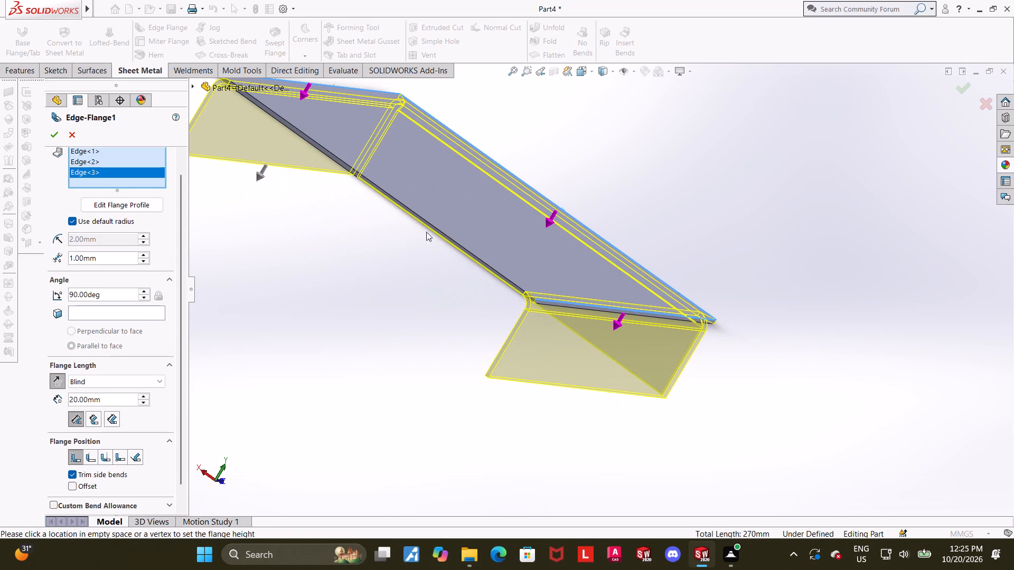
pyautogui.click(429, 223)
pyautogui.click(397, 287)
pyautogui.moveTo(401, 295); pyautogui.dragTo(396, 296, button='middle')
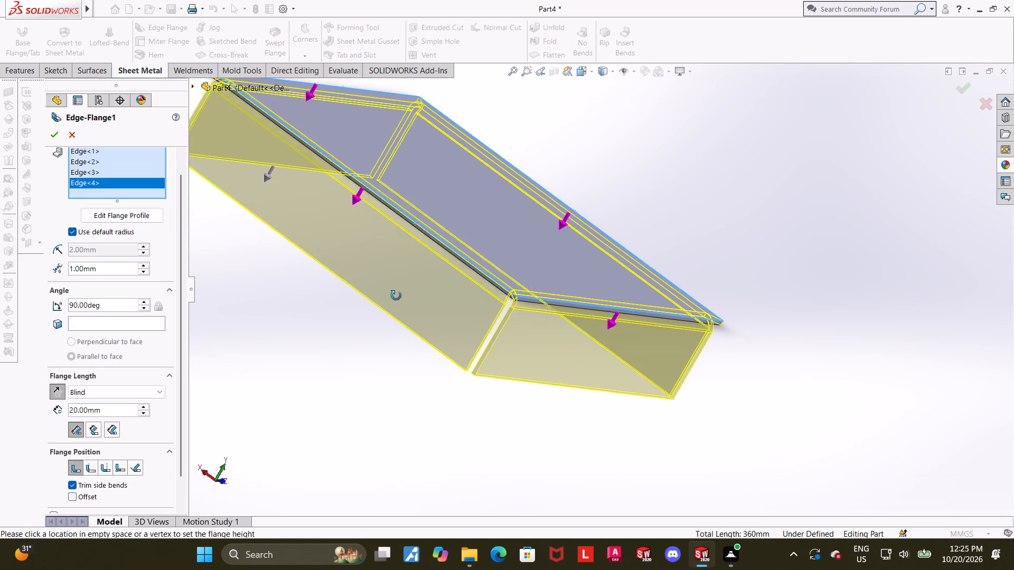
pyautogui.moveTo(396, 296); pyautogui.dragTo(353, 288, button='middle')
pyautogui.scroll(4, 353, 288)
pyautogui.moveTo(708, 289); pyautogui.dragTo(558, 400, button='middle')
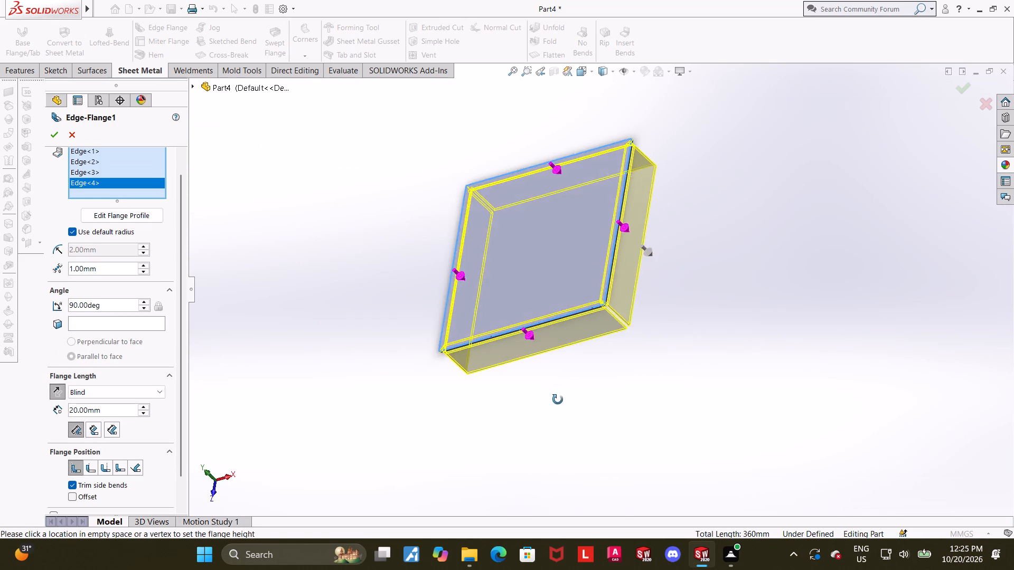
pyautogui.moveTo(558, 400); pyautogui.dragTo(657, 277, button='middle')
pyautogui.scroll(-5, 573, 290)
pyautogui.scroll(-2, 517, 268)
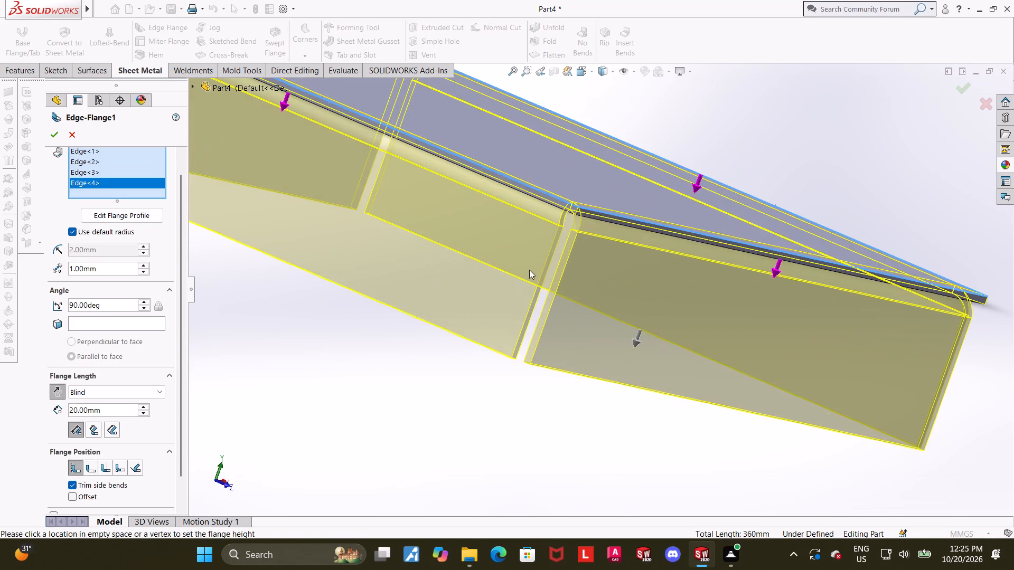
pyautogui.moveTo(544, 281); pyautogui.dragTo(543, 344, button='middle')
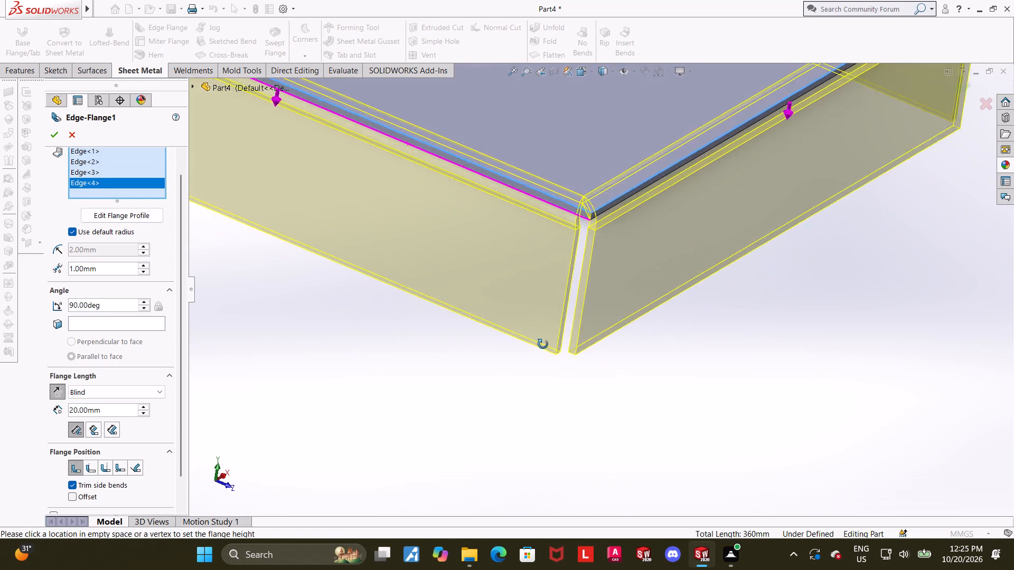
pyautogui.moveTo(543, 344); pyautogui.dragTo(544, 334, button='middle')
pyautogui.scroll(6, 545, 332)
pyautogui.scroll(-2, 525, 284)
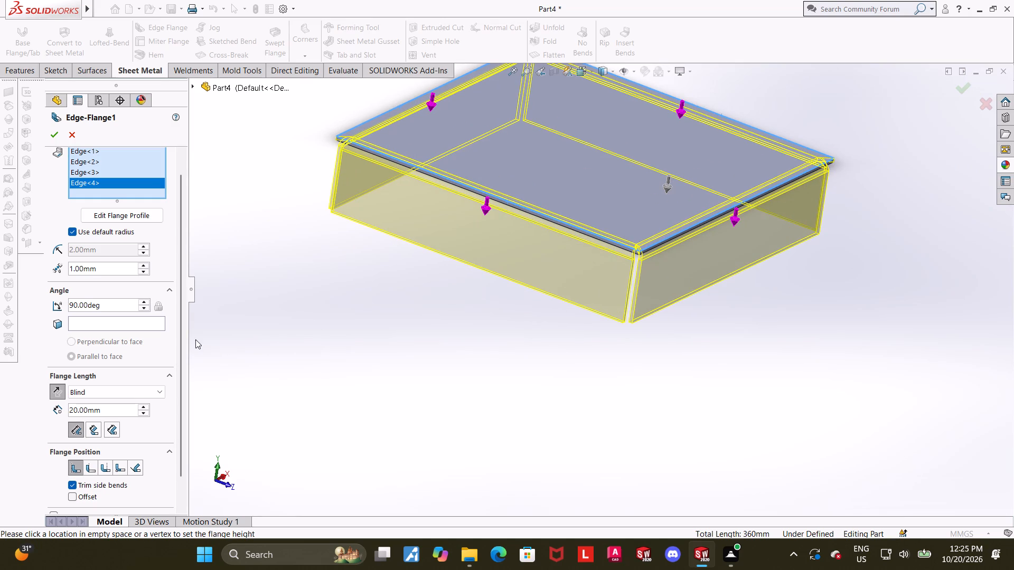
pyautogui.moveTo(181, 337); pyautogui.dragTo(172, 405)
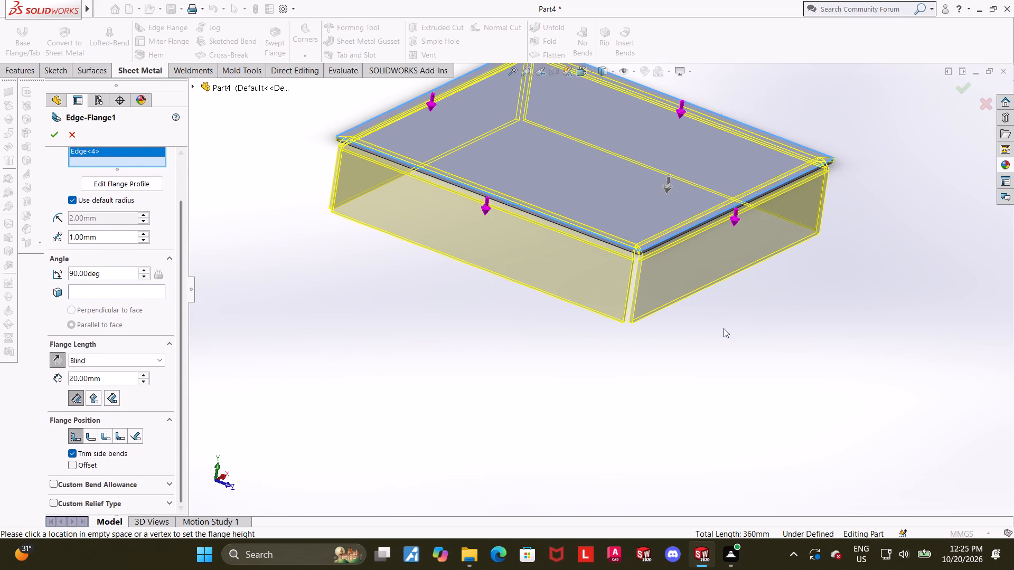
pyautogui.scroll(2, 729, 328)
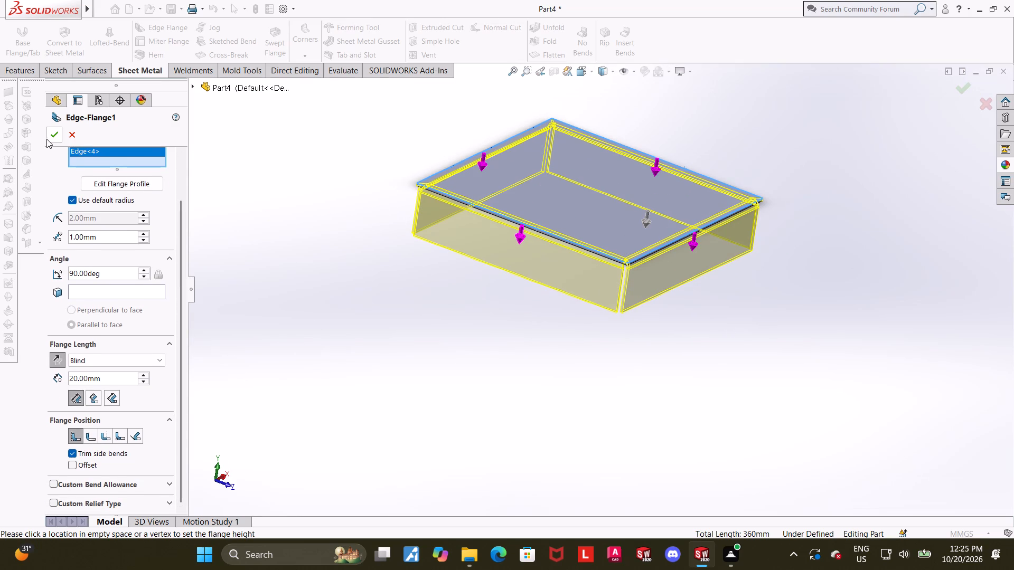
pyautogui.click(48, 138)
pyautogui.click(780, 354)
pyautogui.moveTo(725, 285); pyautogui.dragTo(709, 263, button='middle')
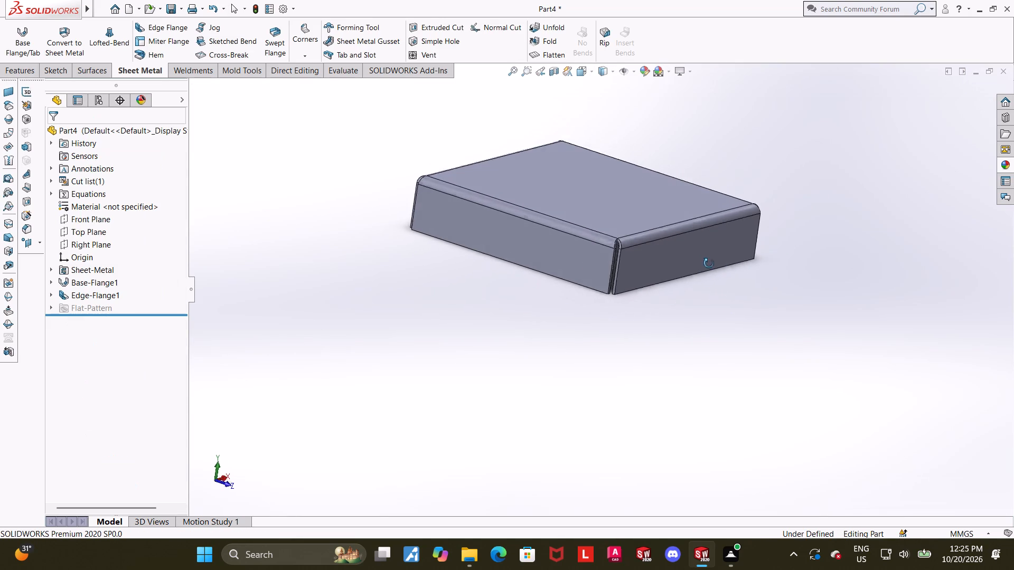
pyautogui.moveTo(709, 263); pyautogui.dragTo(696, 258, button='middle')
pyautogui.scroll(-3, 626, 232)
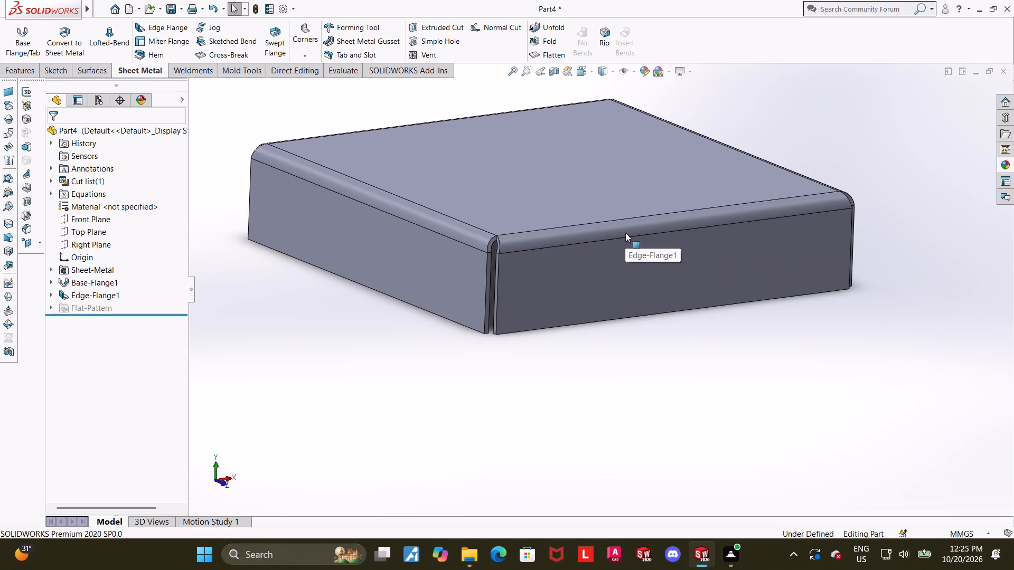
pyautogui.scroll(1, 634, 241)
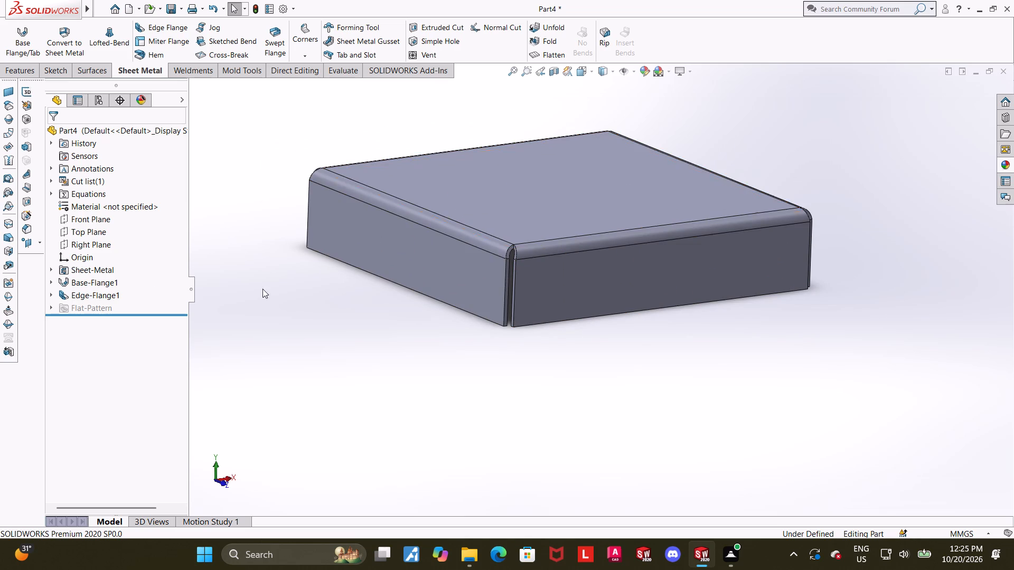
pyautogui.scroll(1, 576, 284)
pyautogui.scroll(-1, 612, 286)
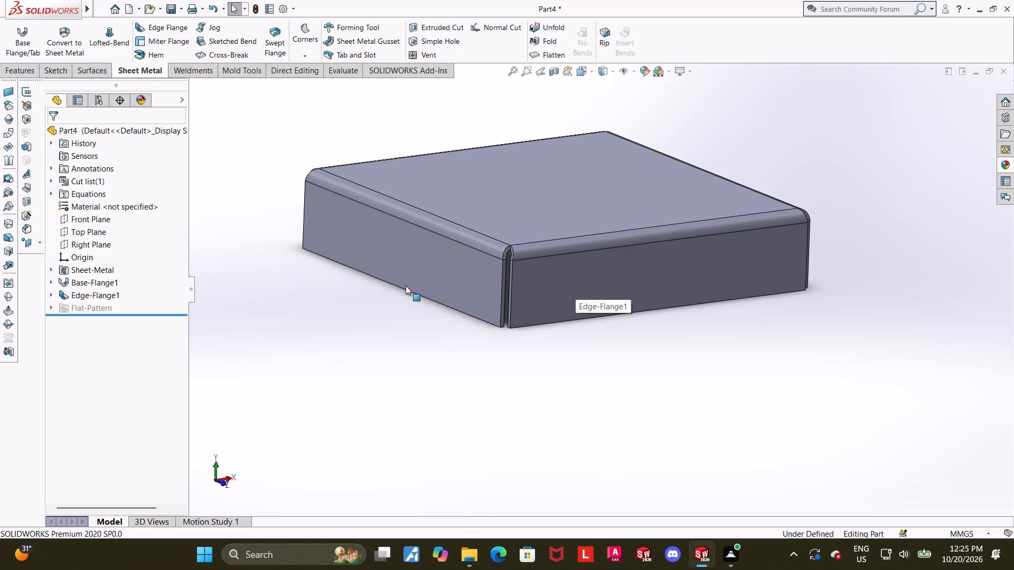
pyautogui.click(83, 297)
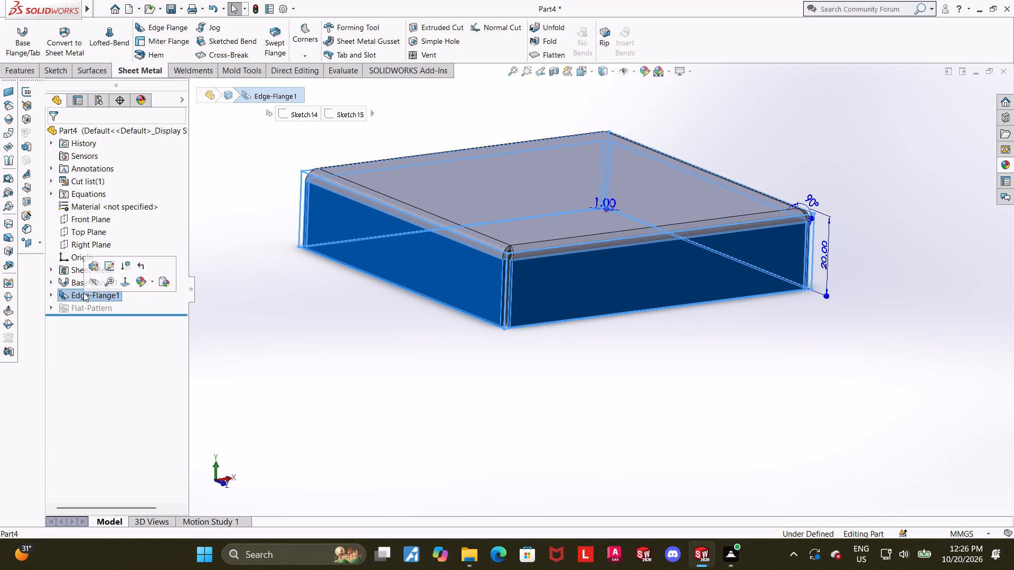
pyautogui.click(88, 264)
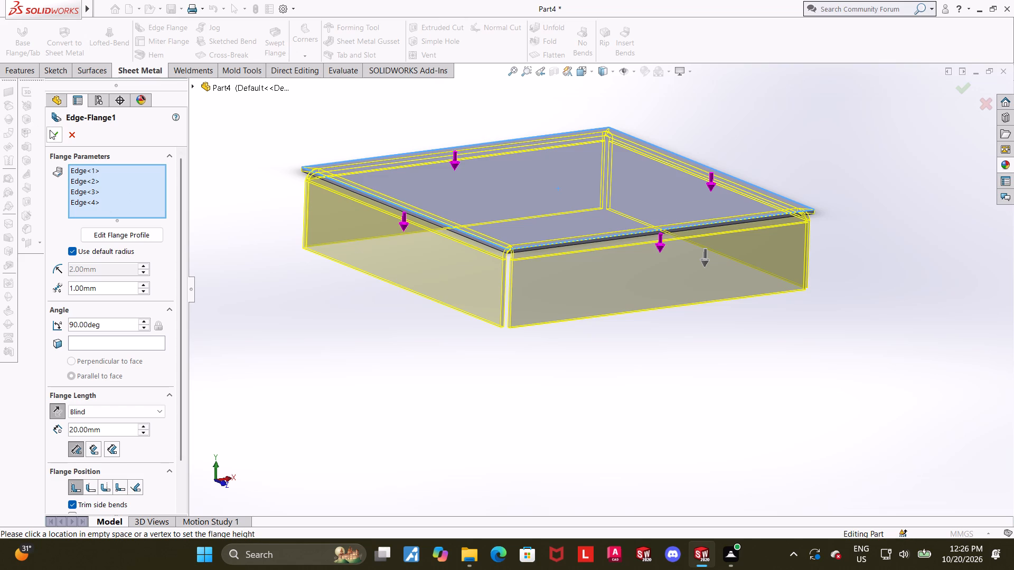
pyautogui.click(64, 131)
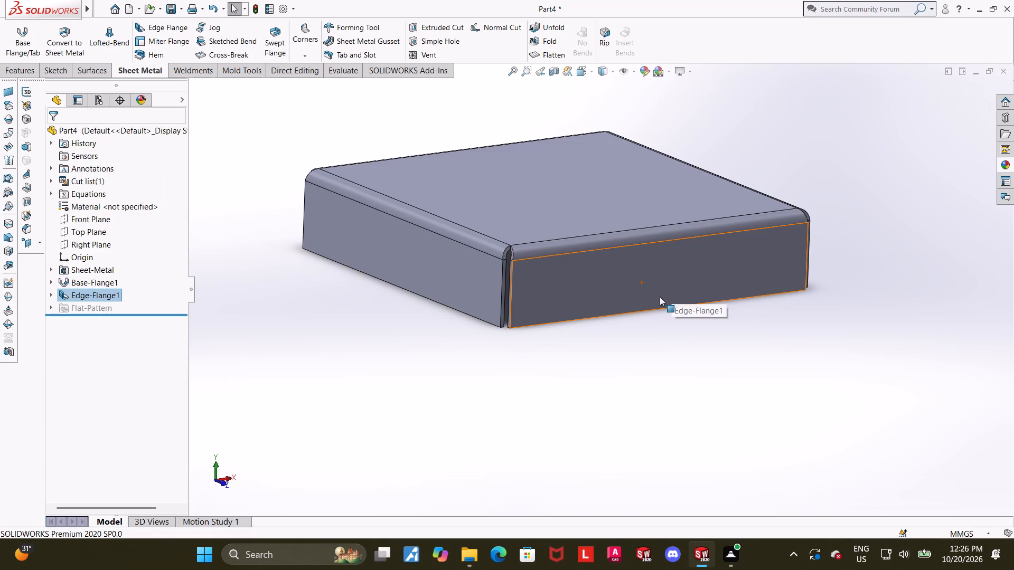
# Examine the gap and bend ends between the two adjacent flanges at the plate's near corner.
pyautogui.scroll(1, 660, 297)
pyautogui.scroll(-3, 640, 298)
pyautogui.scroll(-5, 410, 262)
pyautogui.scroll(-2, 528, 294)
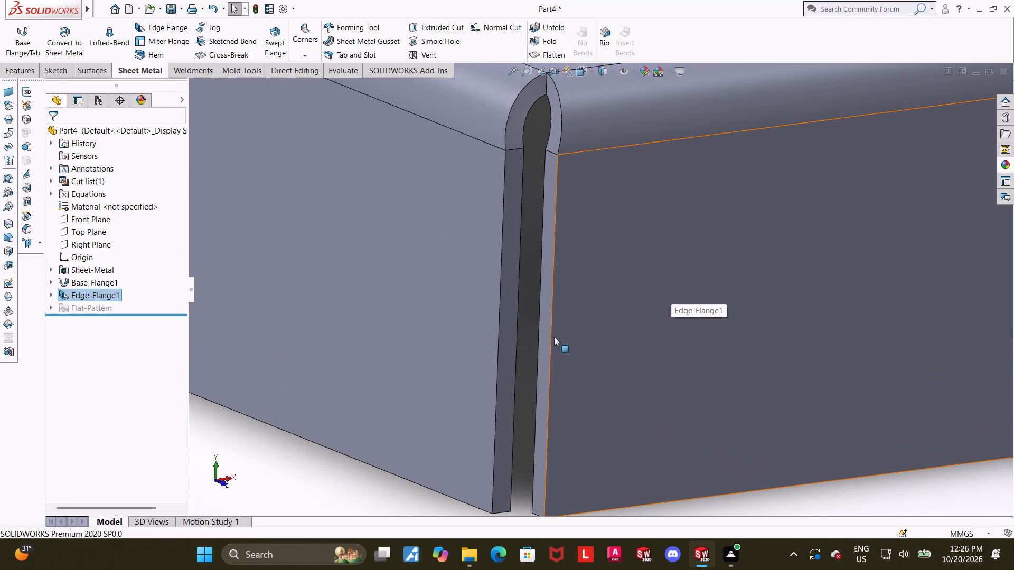
pyautogui.scroll(3, 554, 337)
pyautogui.moveTo(554, 337); pyautogui.dragTo(572, 344, button='middle')
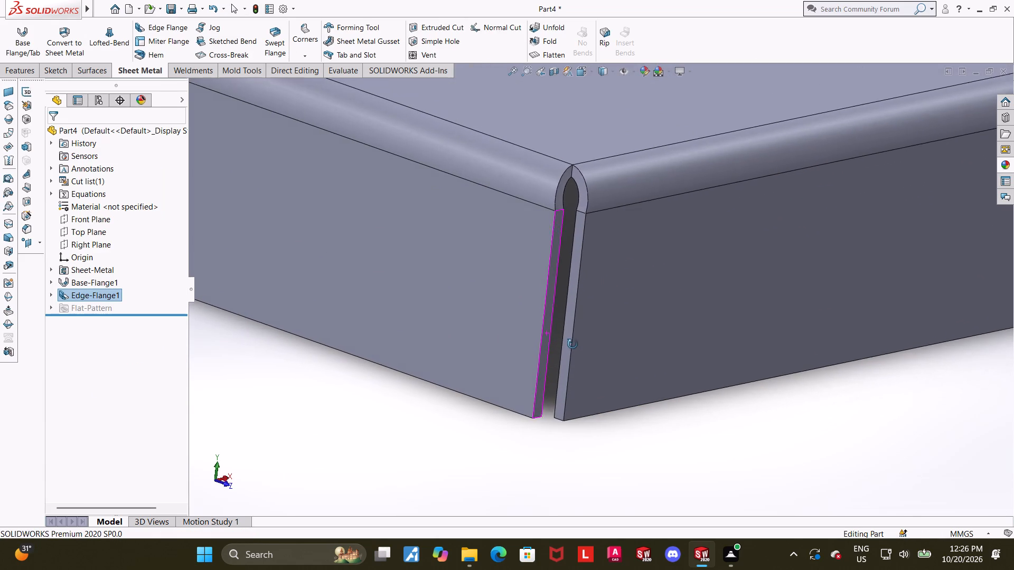
pyautogui.moveTo(572, 344); pyautogui.dragTo(568, 343, button='middle')
pyautogui.scroll(2, 569, 415)
pyautogui.scroll(2, 722, 400)
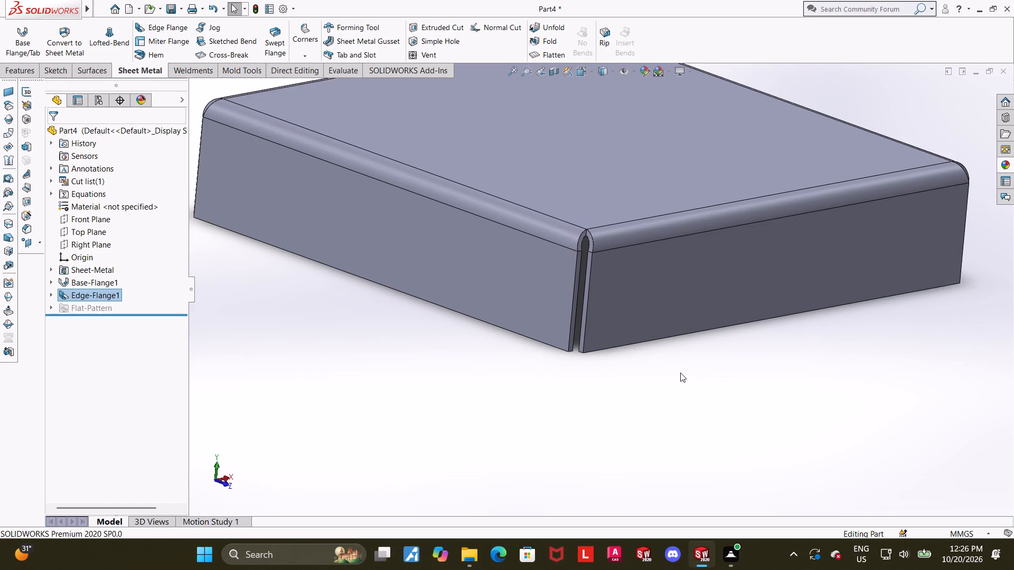
pyautogui.click(685, 376)
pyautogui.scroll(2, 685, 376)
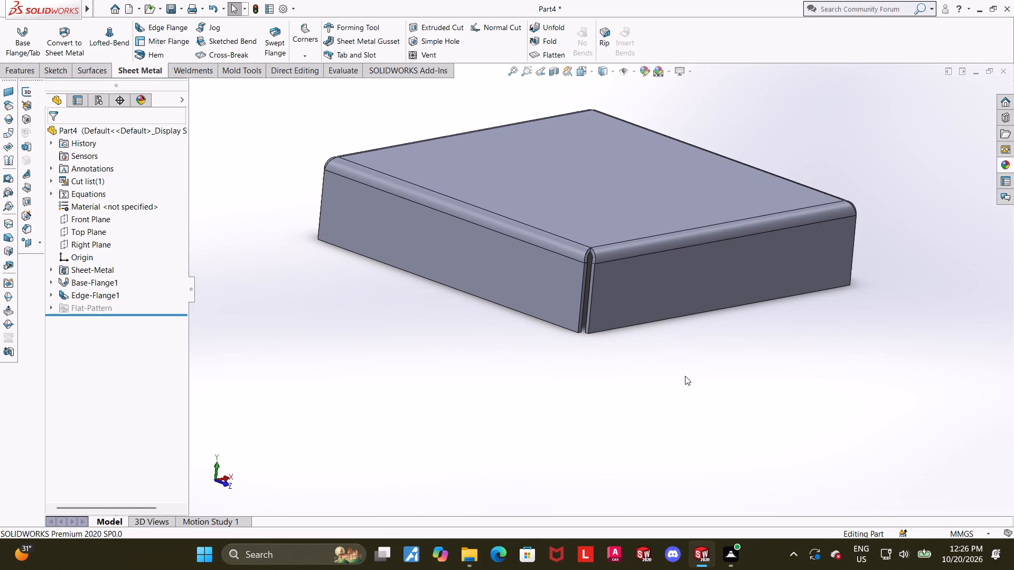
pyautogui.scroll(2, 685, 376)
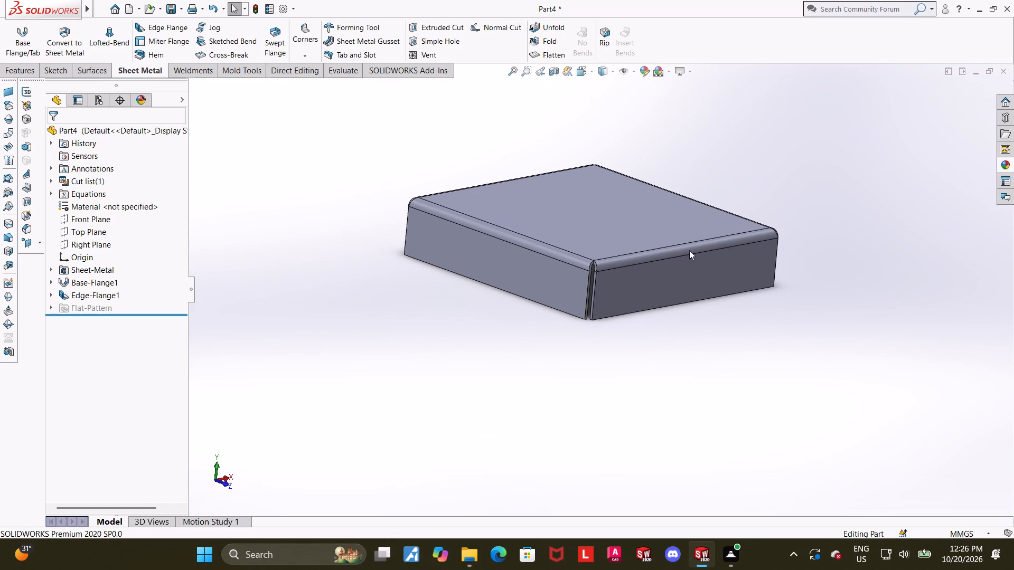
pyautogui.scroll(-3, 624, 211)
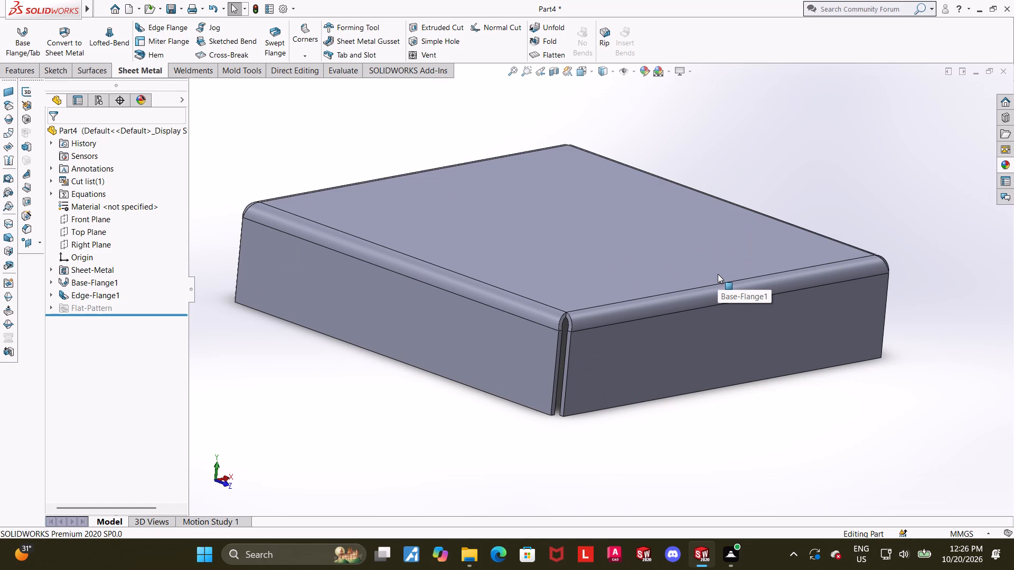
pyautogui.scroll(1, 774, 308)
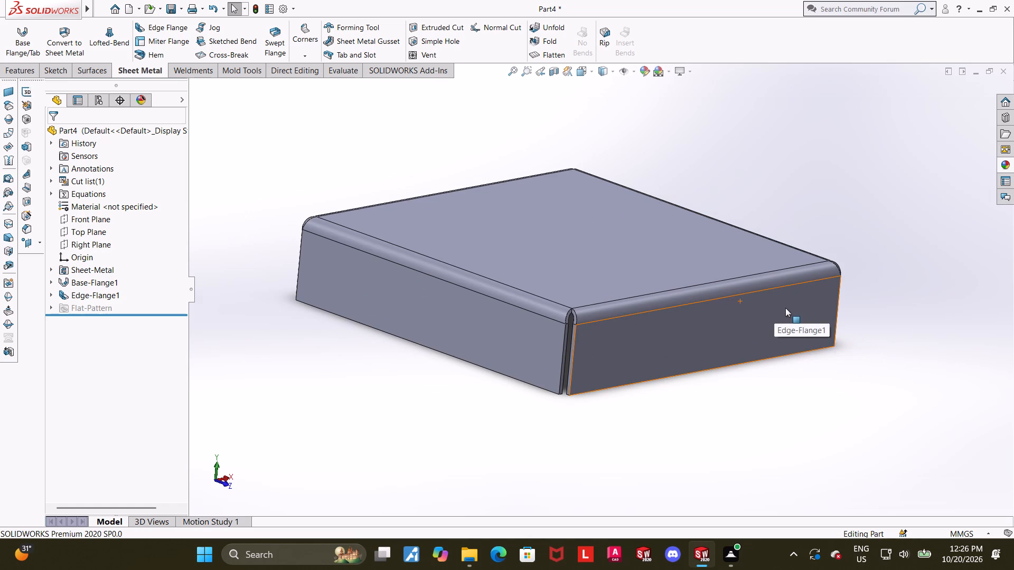
# Place a 90-degree edge flange about 12 mm long on the lower edge of the +Z side flange, pointing outward.
pyautogui.scroll(-3, 813, 306)
pyautogui.scroll(2, 682, 386)
pyautogui.middleClick(669, 400)
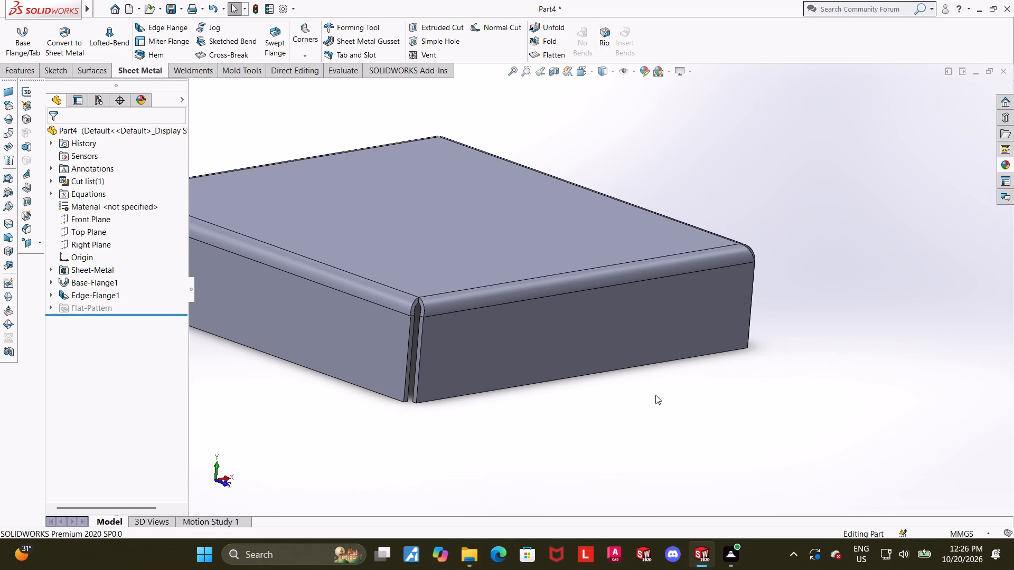
pyautogui.click(655, 395)
pyautogui.moveTo(608, 392); pyautogui.dragTo(603, 357, button='middle')
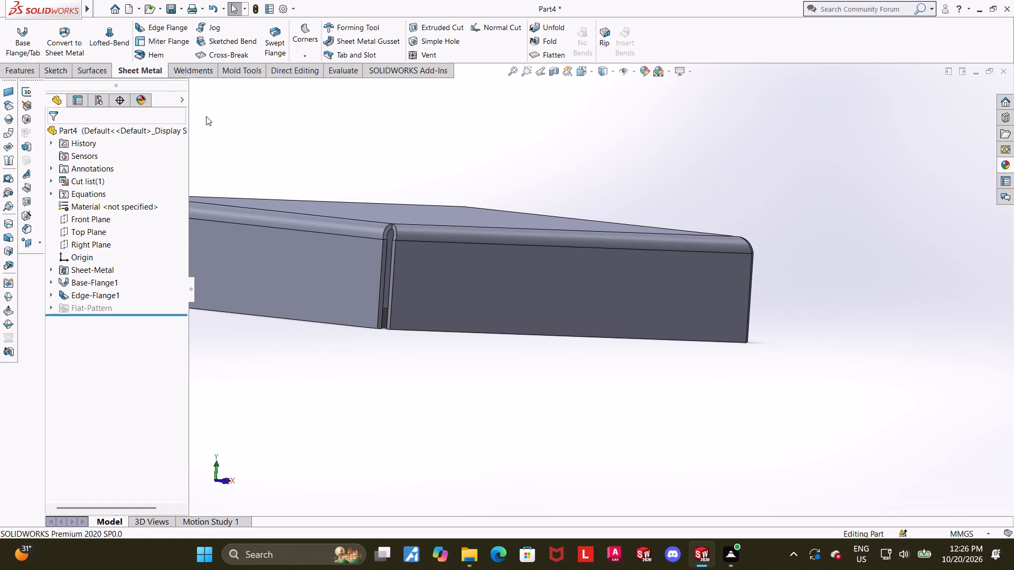
pyautogui.click(163, 26)
pyautogui.click(571, 336)
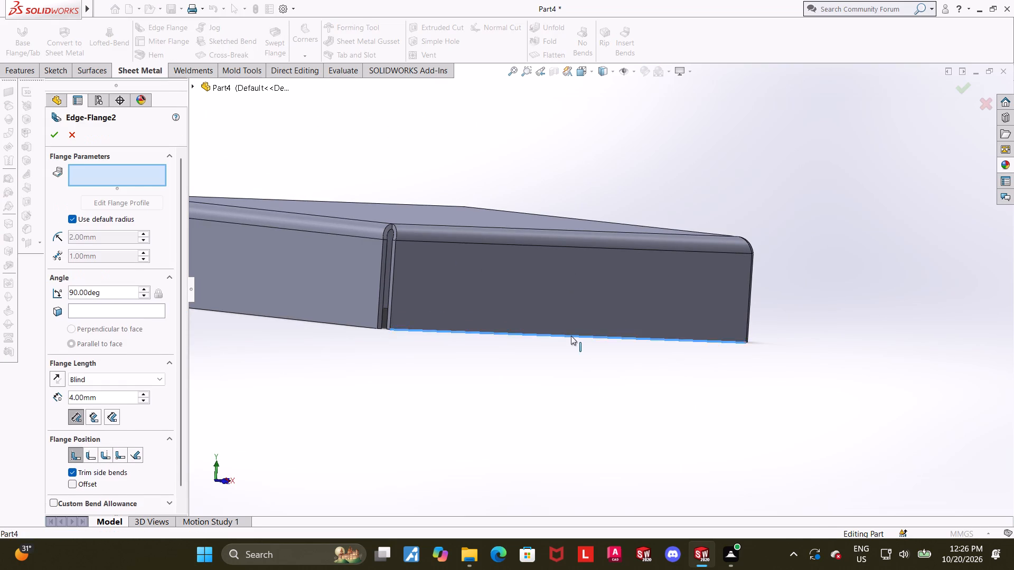
pyautogui.click(605, 346)
pyautogui.moveTo(646, 368); pyautogui.dragTo(640, 391, button='middle')
pyautogui.scroll(1, 648, 395)
pyautogui.moveTo(647, 398); pyautogui.dragTo(631, 423, button='middle')
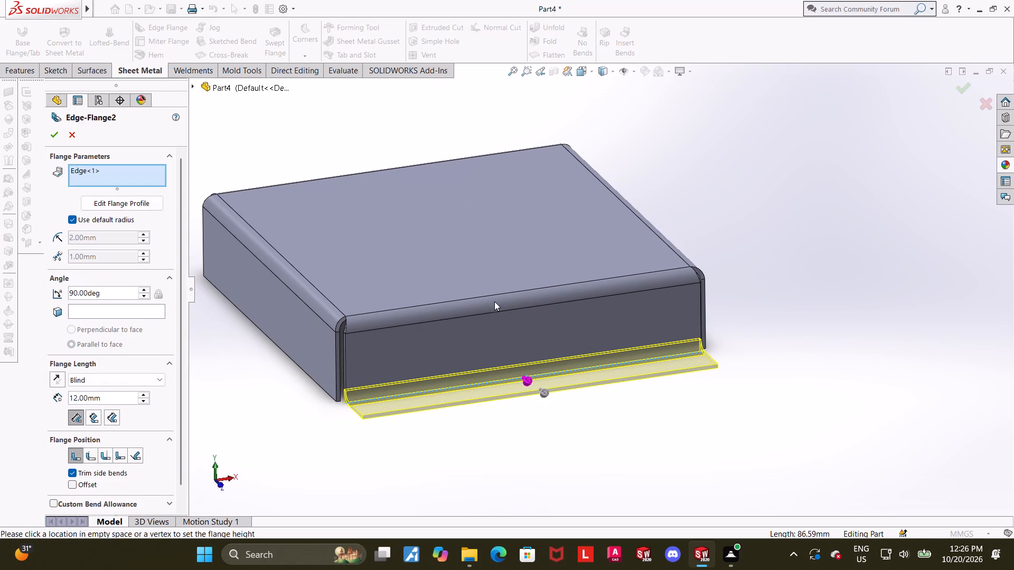
pyautogui.click(583, 69)
pyautogui.click(503, 260)
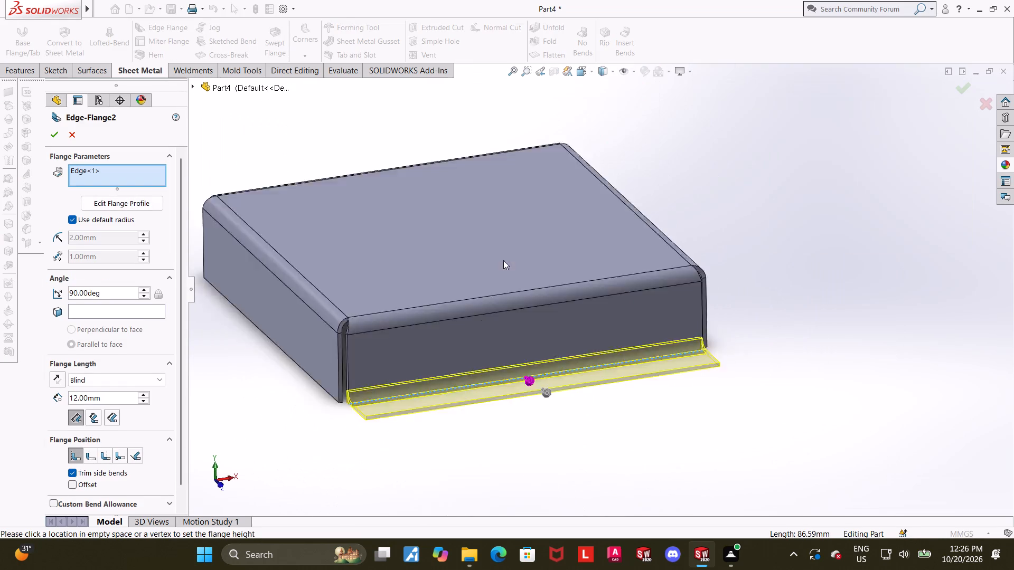
pyautogui.scroll(2, 752, 338)
pyautogui.scroll(-3, 610, 147)
pyautogui.scroll(-3, 669, 216)
# Edit the flange profile, narrowing it to a central tab with sides about 37 mm and 38 mm from the part's +X and -X sides.
pyautogui.click(121, 203)
pyautogui.moveTo(209, 261); pyautogui.dragTo(372, 267)
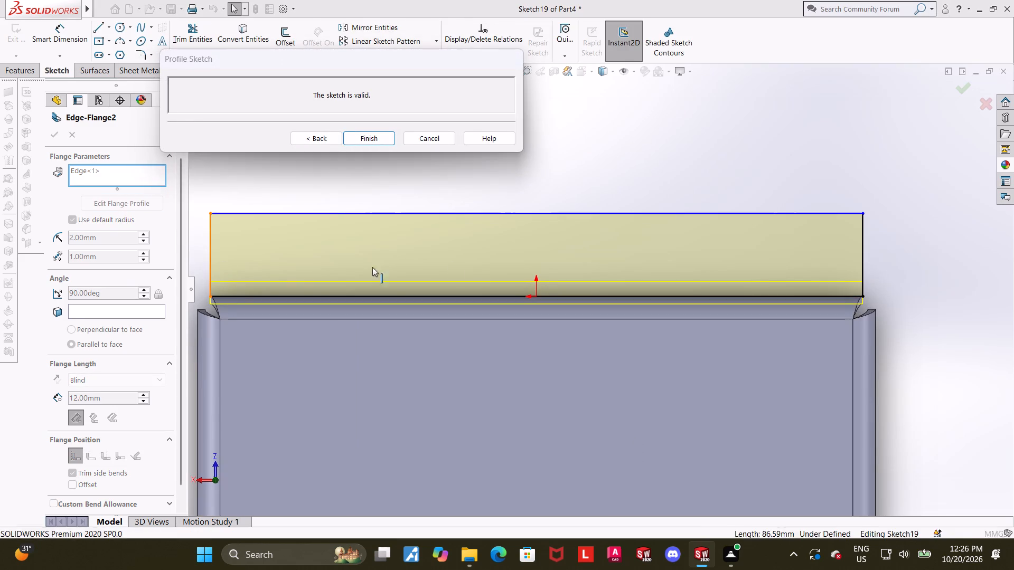
pyautogui.moveTo(372, 267); pyautogui.dragTo(477, 262)
pyautogui.moveTo(862, 255); pyautogui.dragTo(642, 251)
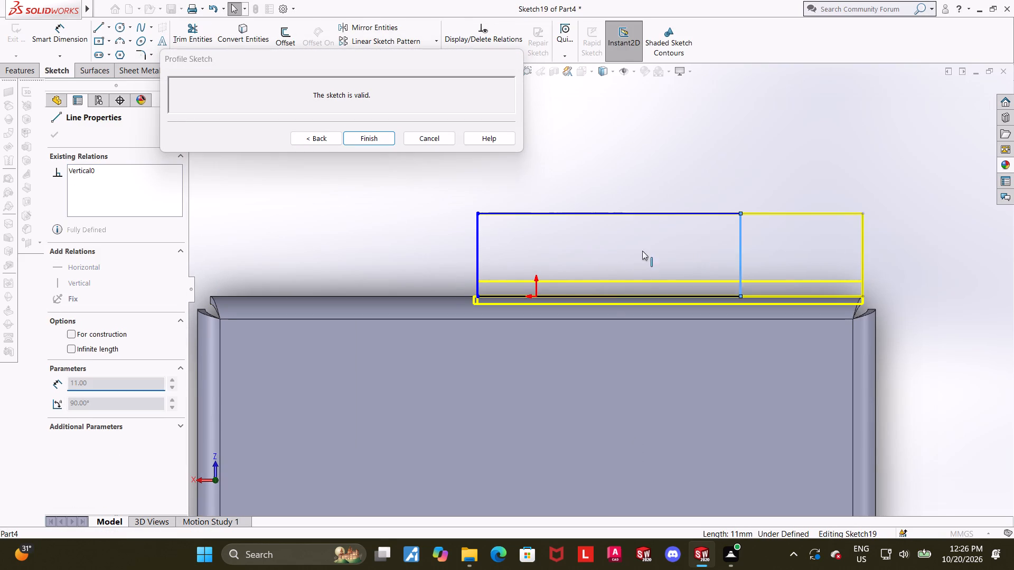
pyautogui.moveTo(642, 251); pyautogui.dragTo(586, 249)
pyautogui.scroll(1, 586, 249)
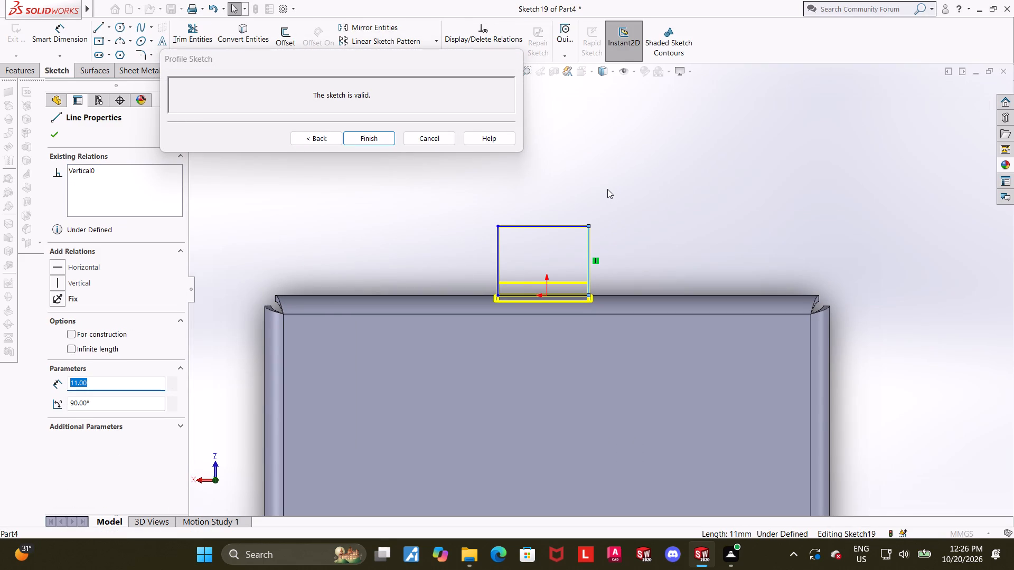
pyautogui.scroll(-1, 607, 189)
pyautogui.scroll(1, 722, 216)
pyautogui.scroll(-1, 719, 235)
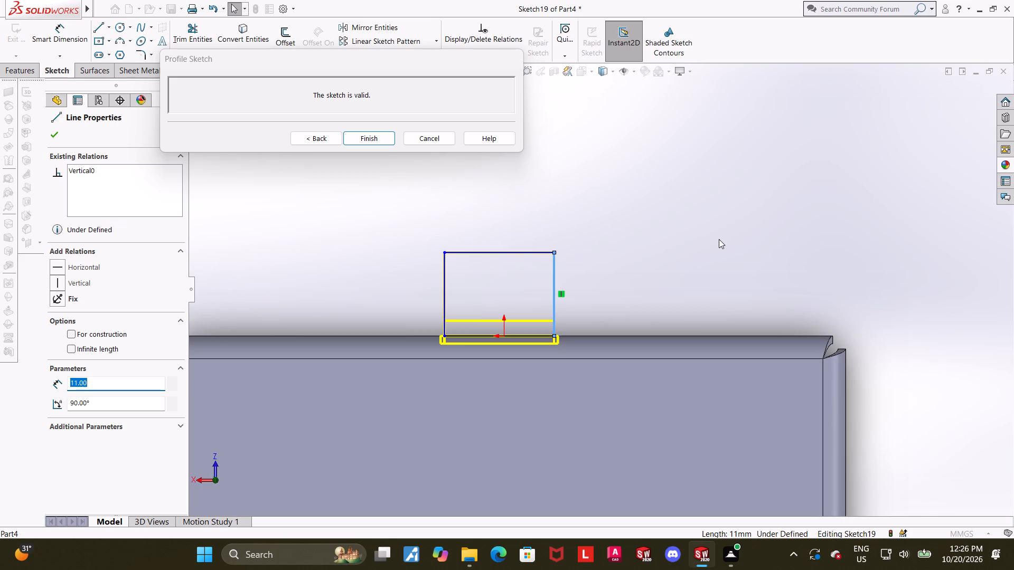
pyautogui.scroll(2, 454, 286)
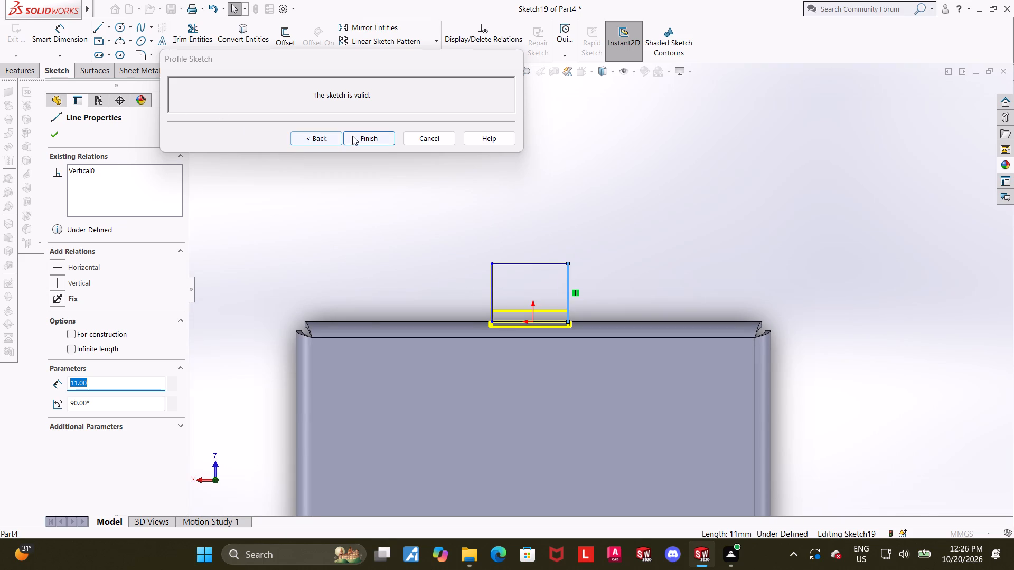
# Dimension the tab's +X side line 35 mm from the outer edge of the +X side flange.
pyautogui.click(66, 32)
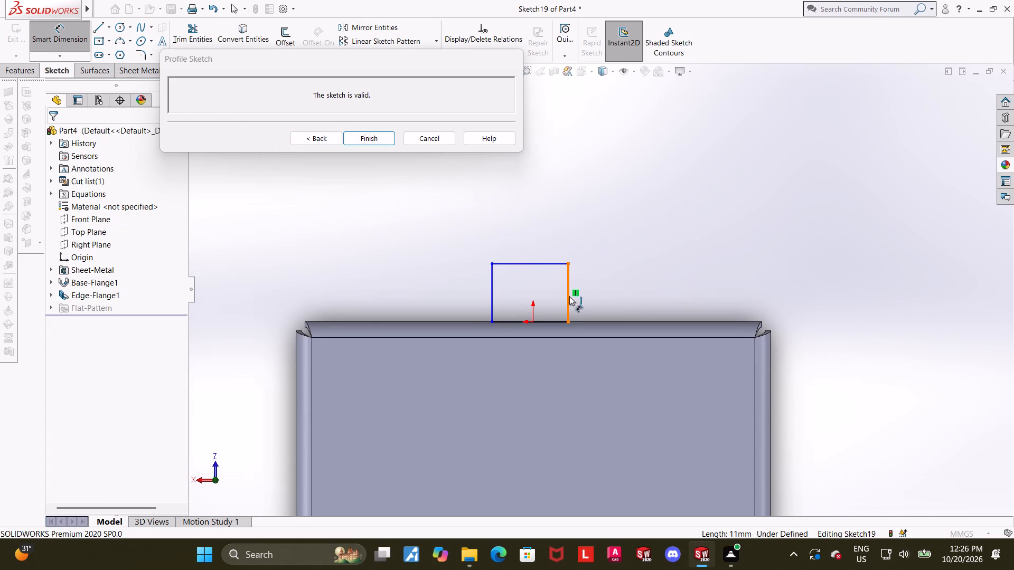
pyautogui.click(493, 281)
pyautogui.scroll(1, 495, 279)
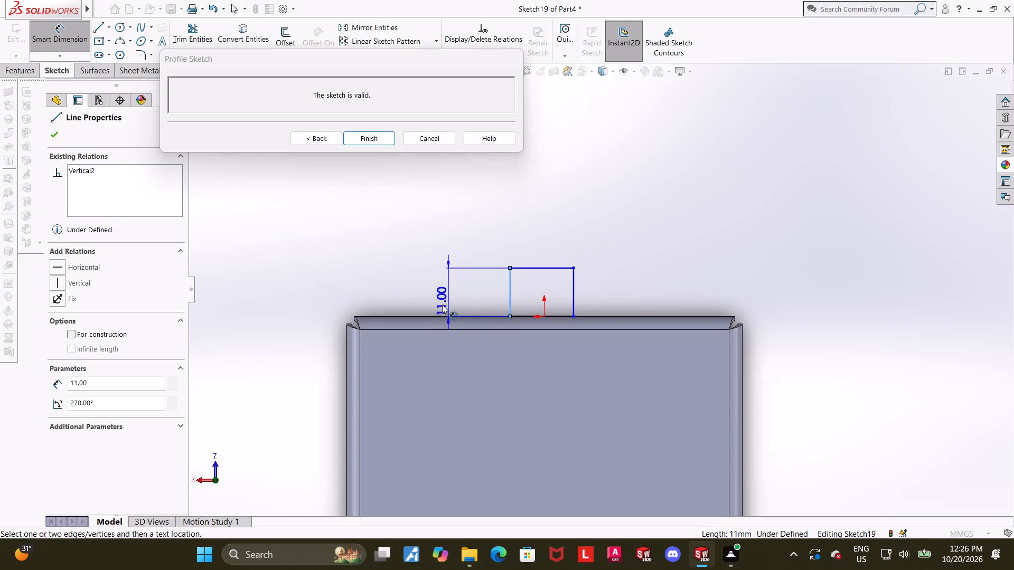
pyautogui.scroll(-2, 435, 308)
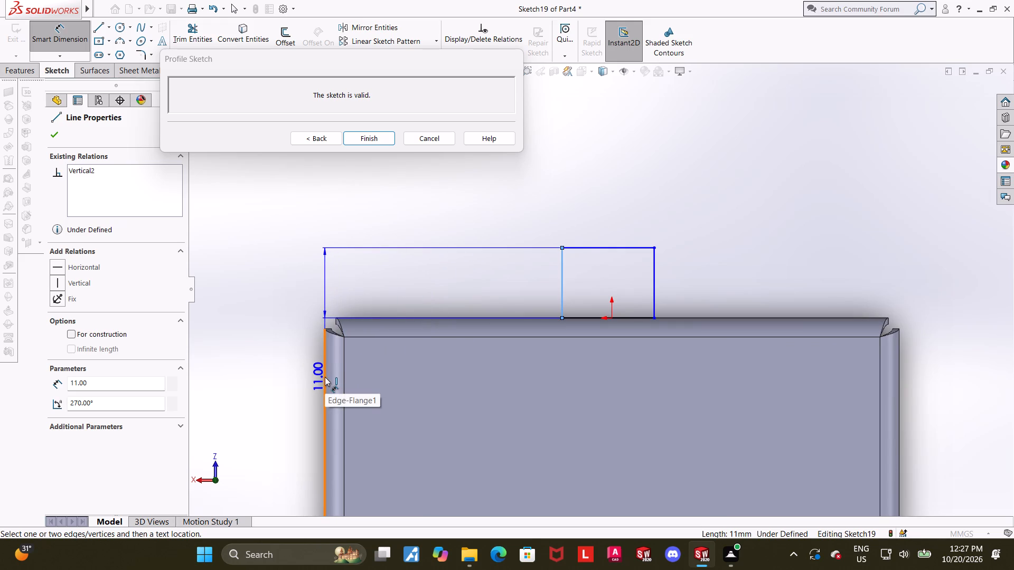
pyautogui.click(325, 377)
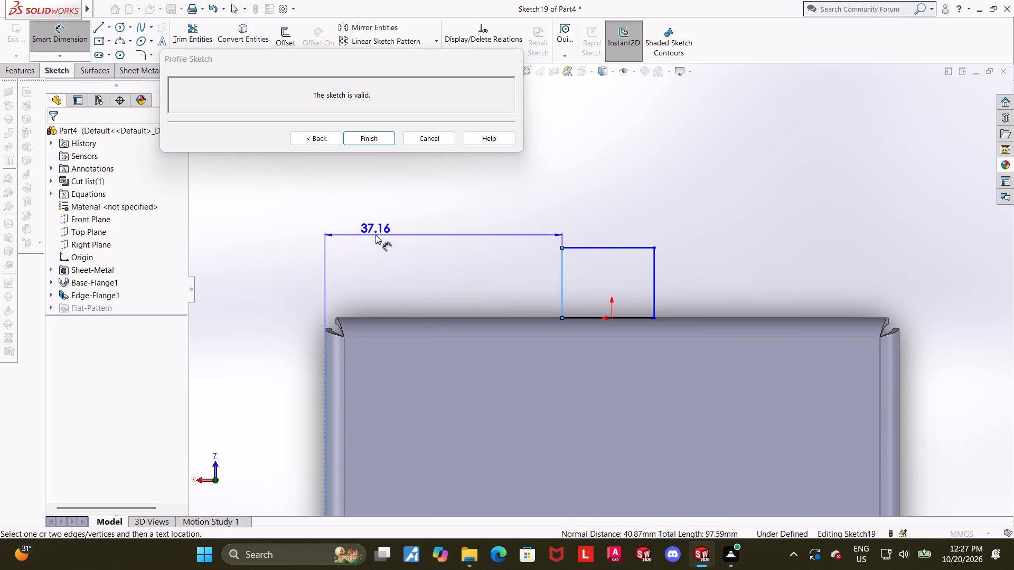
pyautogui.click(375, 235)
pyautogui.write('36')
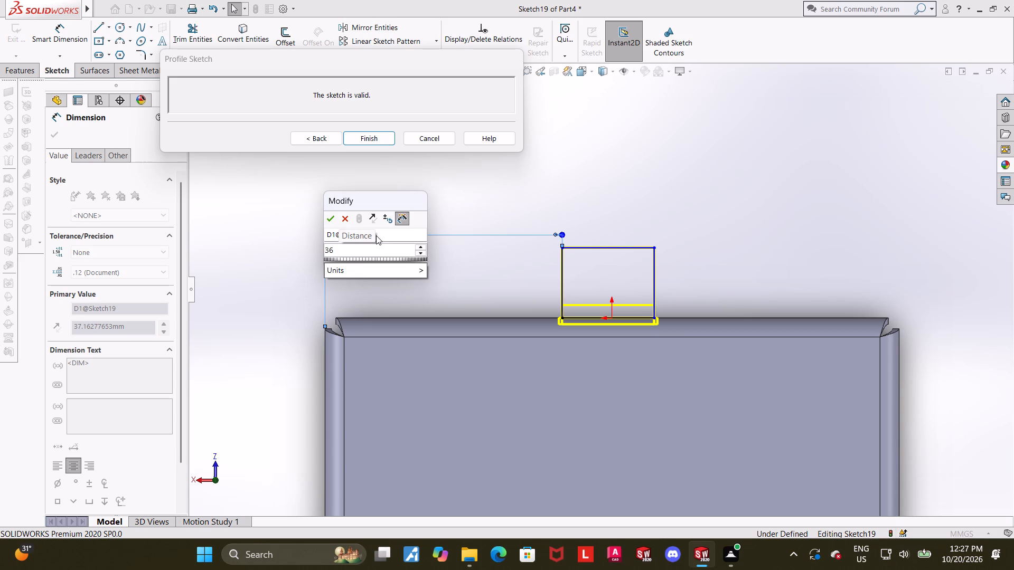
pyautogui.press('BackSpace')
pyautogui.press('5')
pyautogui.press('Return')
pyautogui.press('Escape')
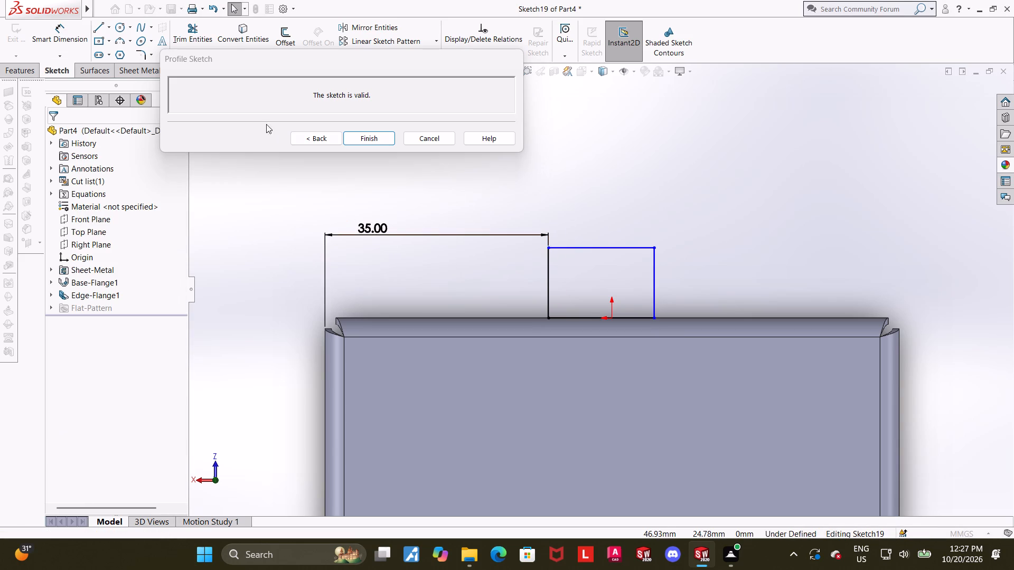
# Dimension the tab's -X side line 35 mm from the outer edge of the -X side flange.
pyautogui.click(69, 35)
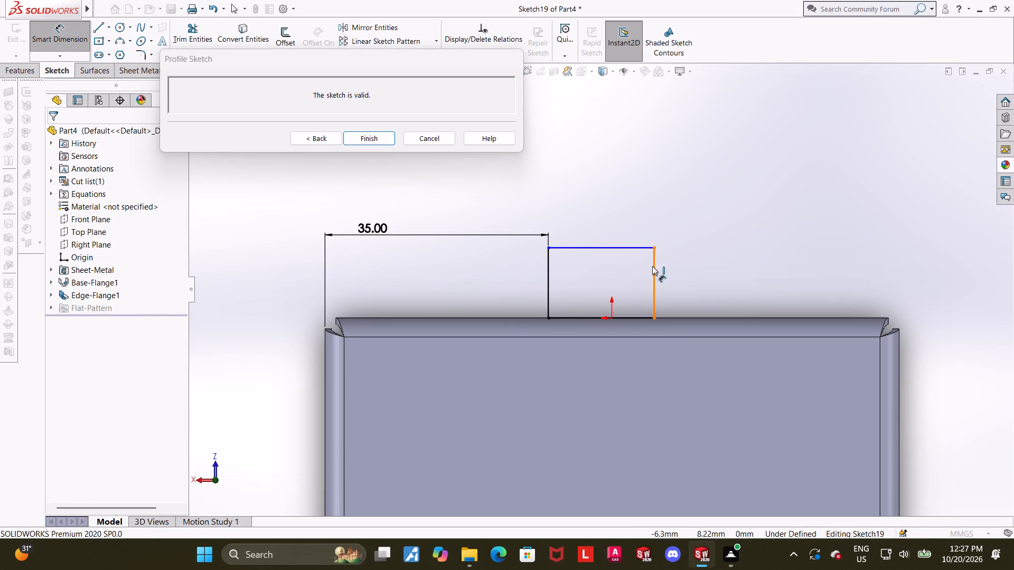
pyautogui.click(653, 266)
pyautogui.scroll(2, 736, 288)
pyautogui.click(809, 363)
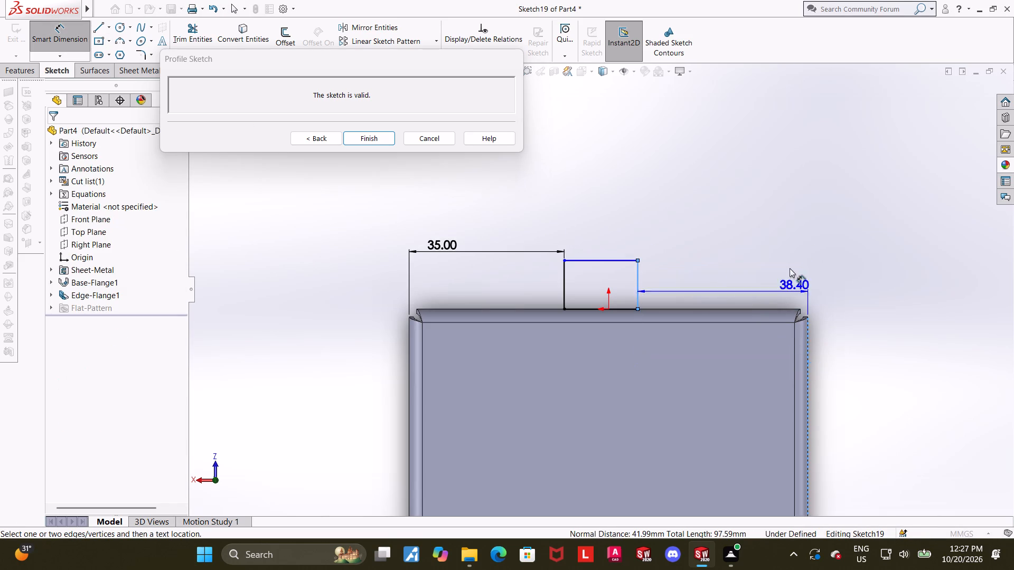
pyautogui.click(789, 267)
pyautogui.write('35')
pyautogui.press('Return')
pyautogui.press('Escape')
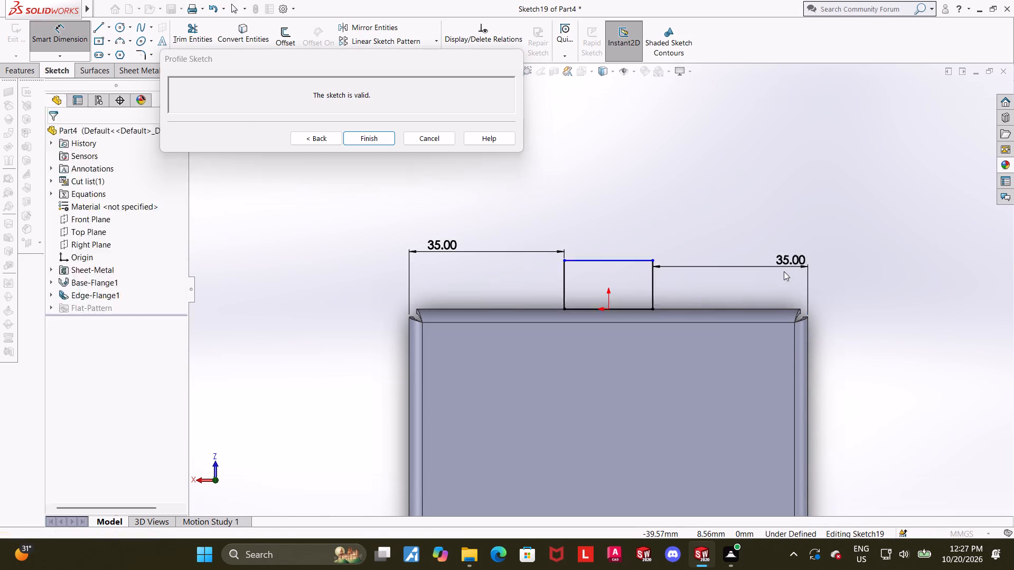
pyautogui.moveTo(839, 165); pyautogui.dragTo(826, 151)
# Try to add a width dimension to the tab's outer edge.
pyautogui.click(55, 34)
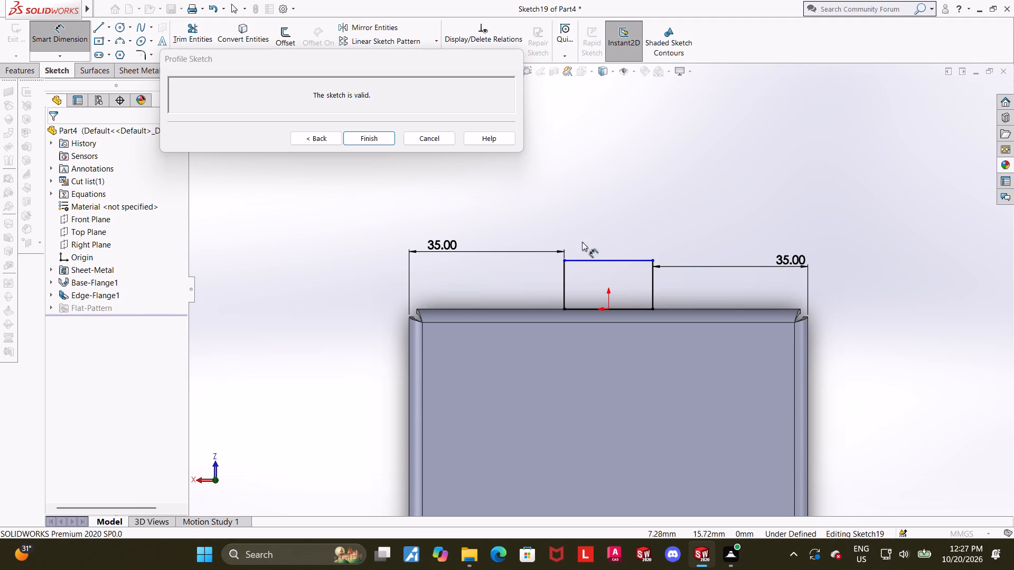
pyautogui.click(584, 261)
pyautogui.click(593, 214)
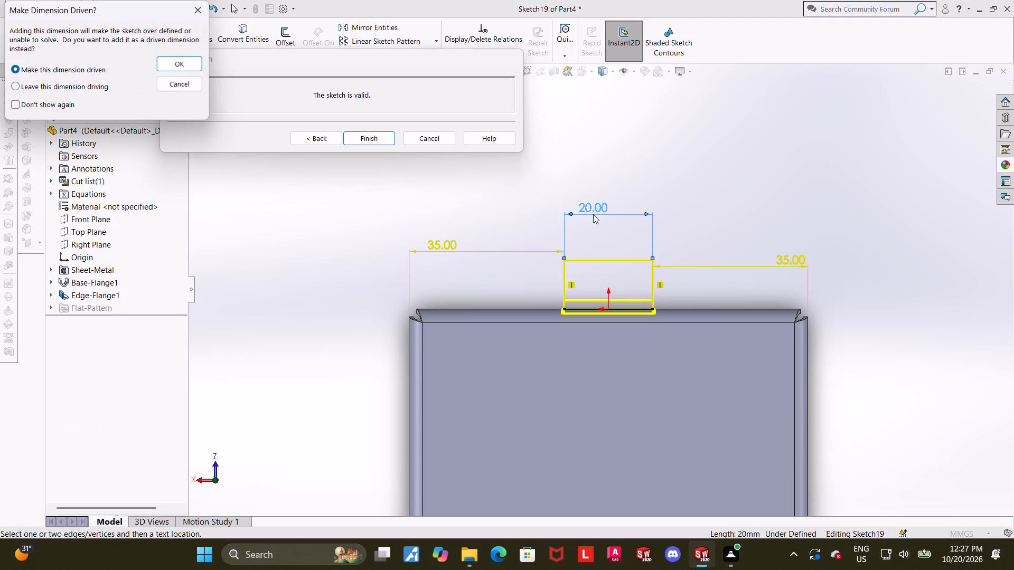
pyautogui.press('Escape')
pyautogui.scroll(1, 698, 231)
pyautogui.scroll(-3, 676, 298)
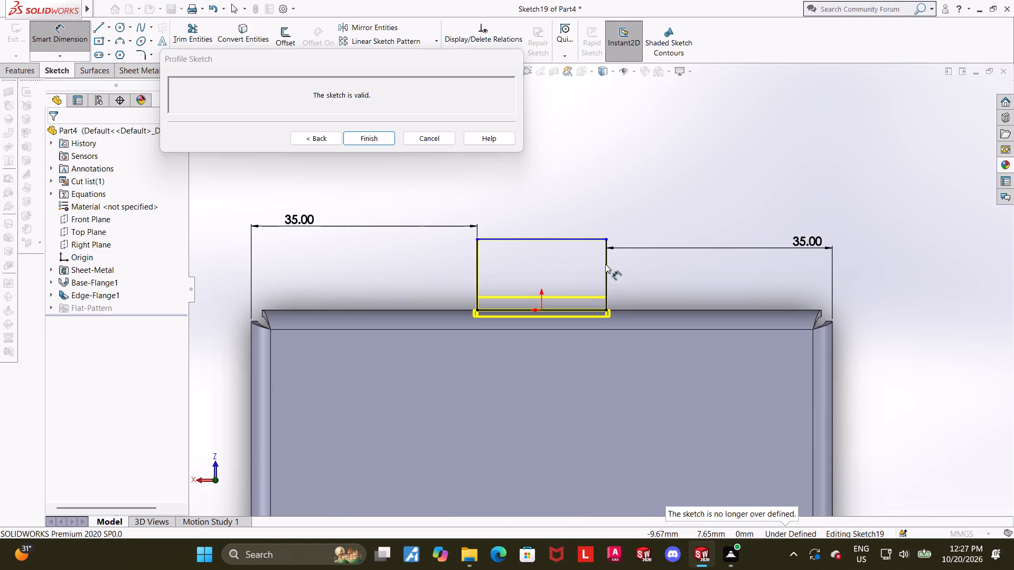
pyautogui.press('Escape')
# Sketch a circle centred on the midpoint of the tab's outer edge, with its radius reaching the edge's corner.
pyautogui.scroll(1, 521, 290)
pyautogui.scroll(-1, 528, 275)
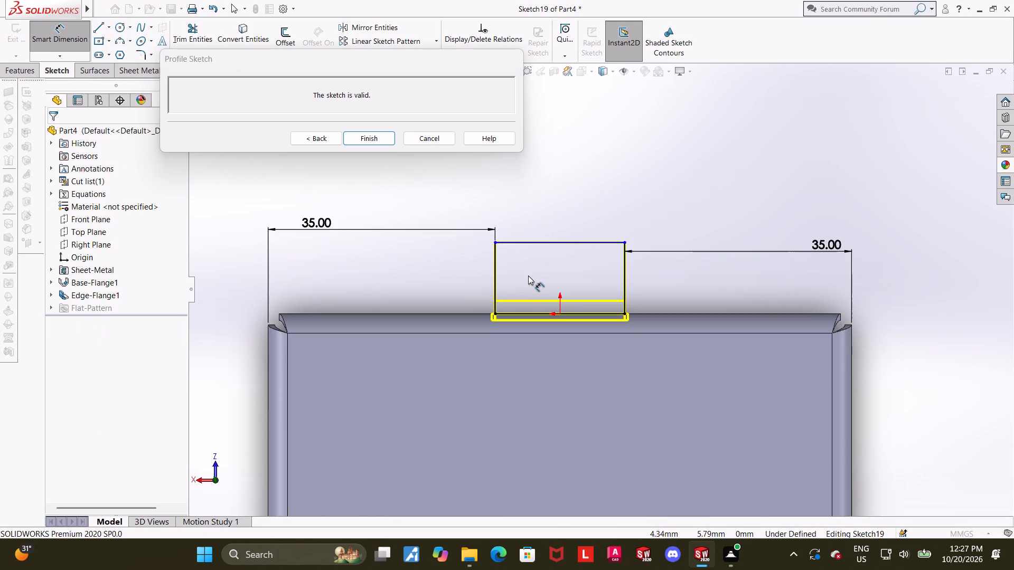
pyautogui.scroll(-1, 579, 215)
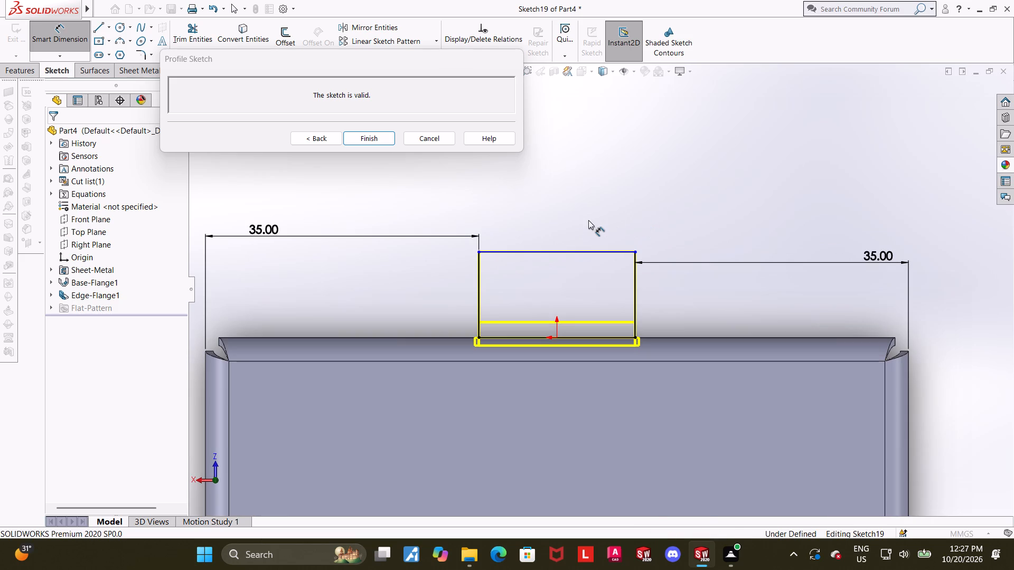
pyautogui.scroll(-2, 595, 216)
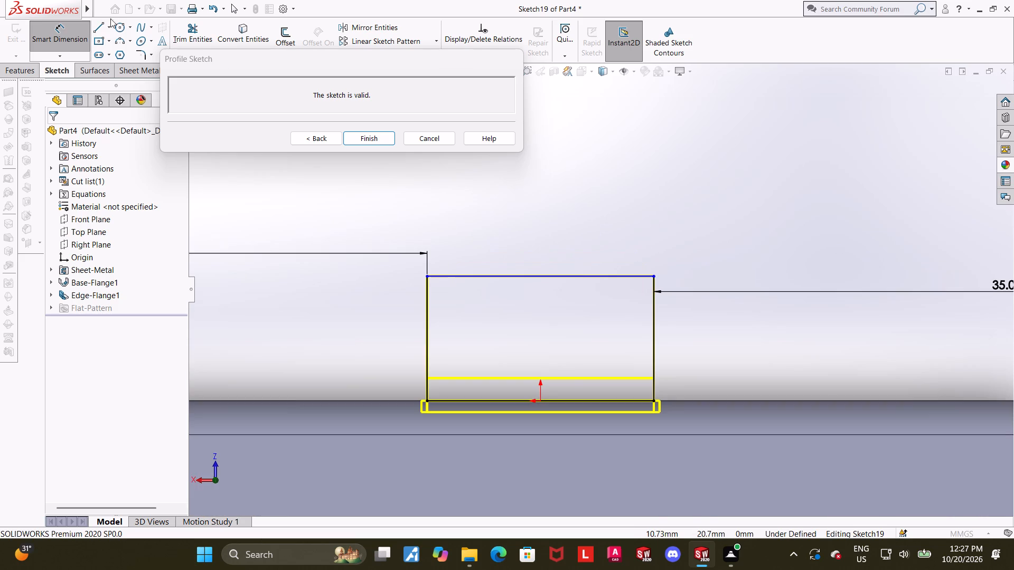
pyautogui.click(116, 24)
pyautogui.click(538, 274)
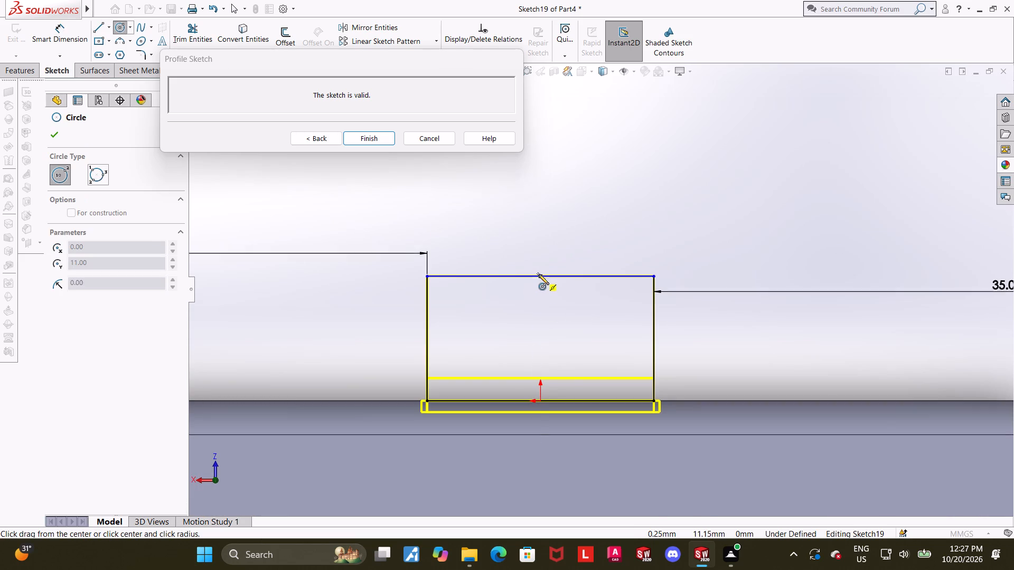
pyautogui.click(654, 275)
pyautogui.press('Escape')
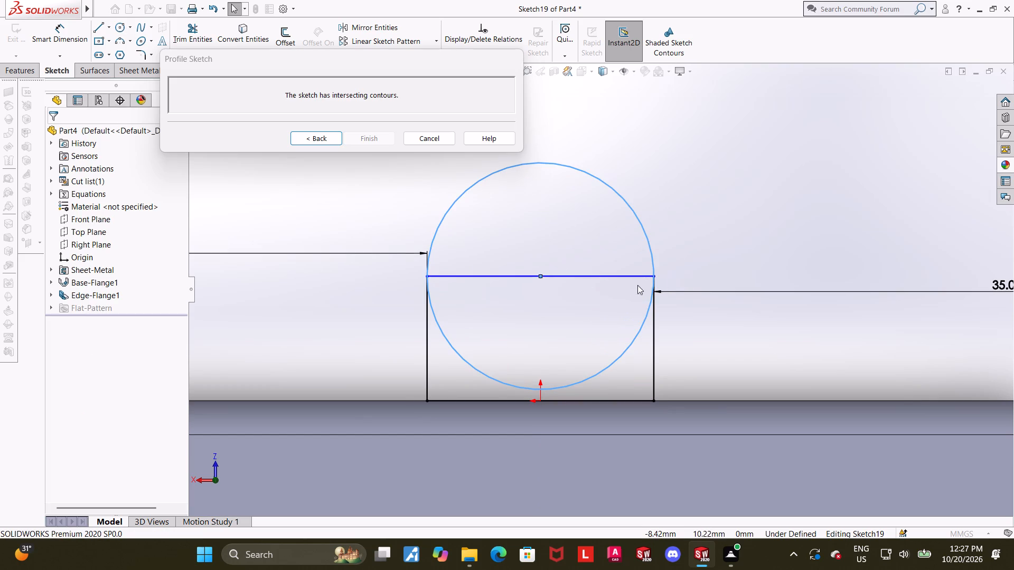
pyautogui.press('Escape')
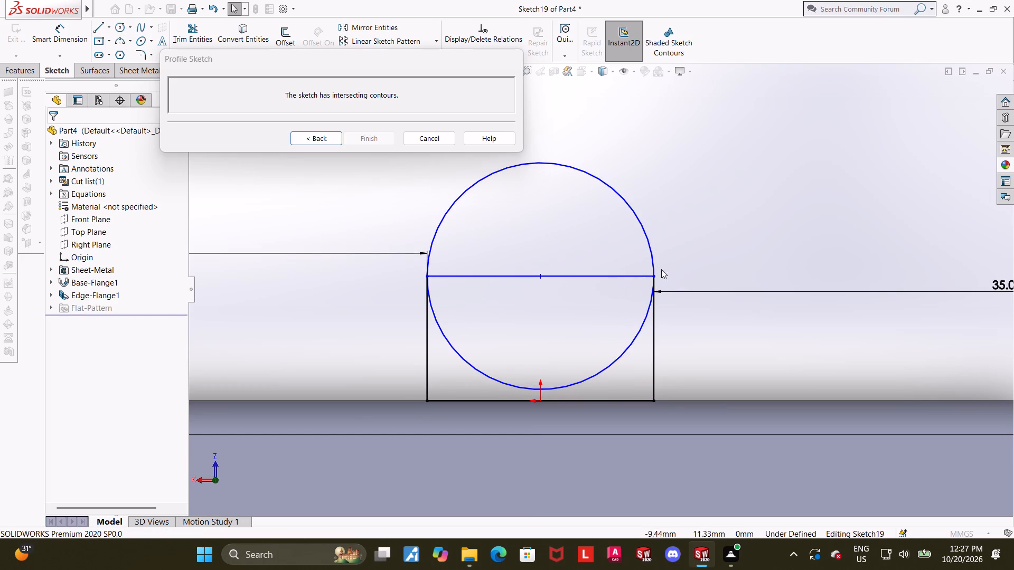
# Trim away the tab's straight outer edge and the circle's inner half, leaving a semicircular tab end.
pyautogui.click(688, 244)
pyautogui.scroll(1, 683, 245)
pyautogui.scroll(-1, 744, 270)
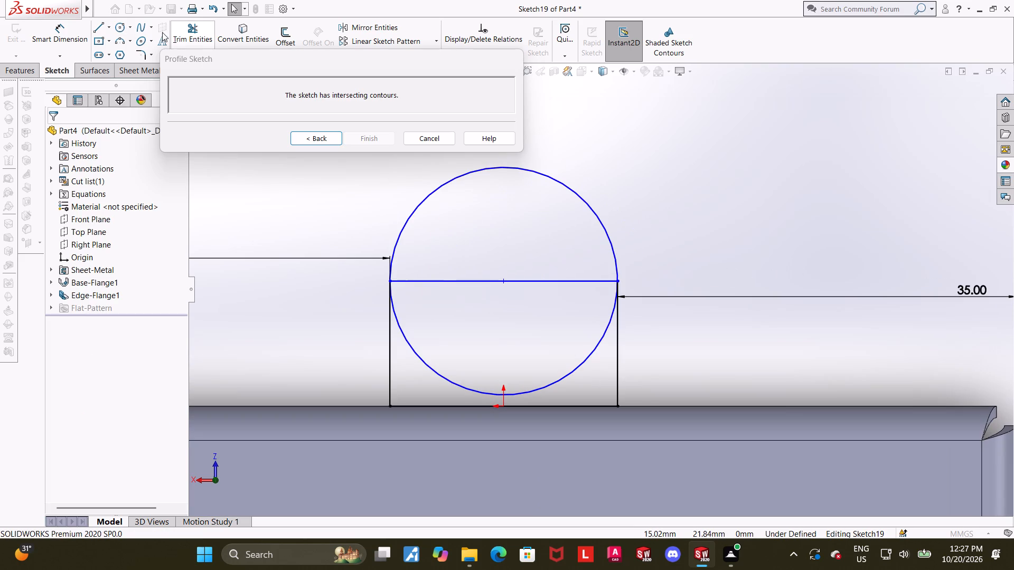
pyautogui.click(196, 33)
pyautogui.moveTo(527, 245); pyautogui.dragTo(448, 384)
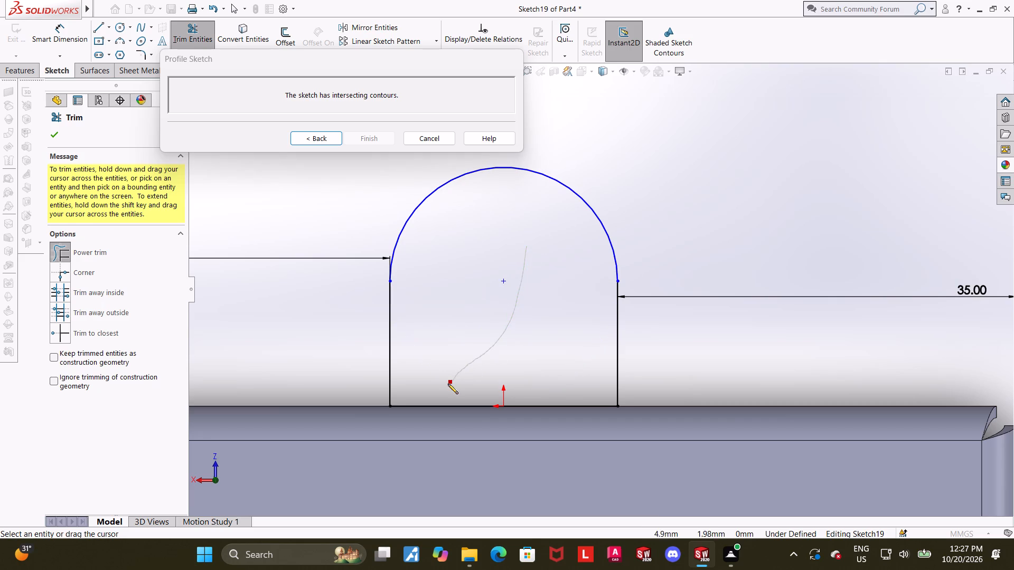
pyautogui.moveTo(448, 384); pyautogui.dragTo(445, 386)
pyautogui.press('Escape')
pyautogui.press('Escape')
# Add a horizontal relation between the arc's two endpoints and its centre point.
pyautogui.keyDown('ctrl'); pyautogui.click(392, 281); pyautogui.keyUp('ctrl')
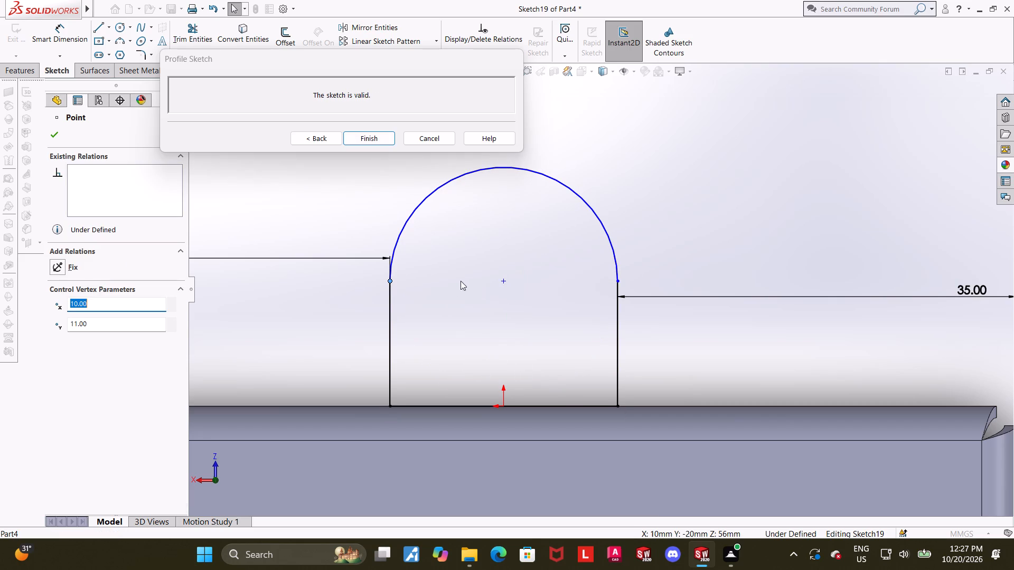
pyautogui.keyDown('ctrl'); pyautogui.click(505, 283); pyautogui.keyUp('ctrl')
pyautogui.keyDown('ctrl'); pyautogui.click(619, 278); pyautogui.keyUp('ctrl')
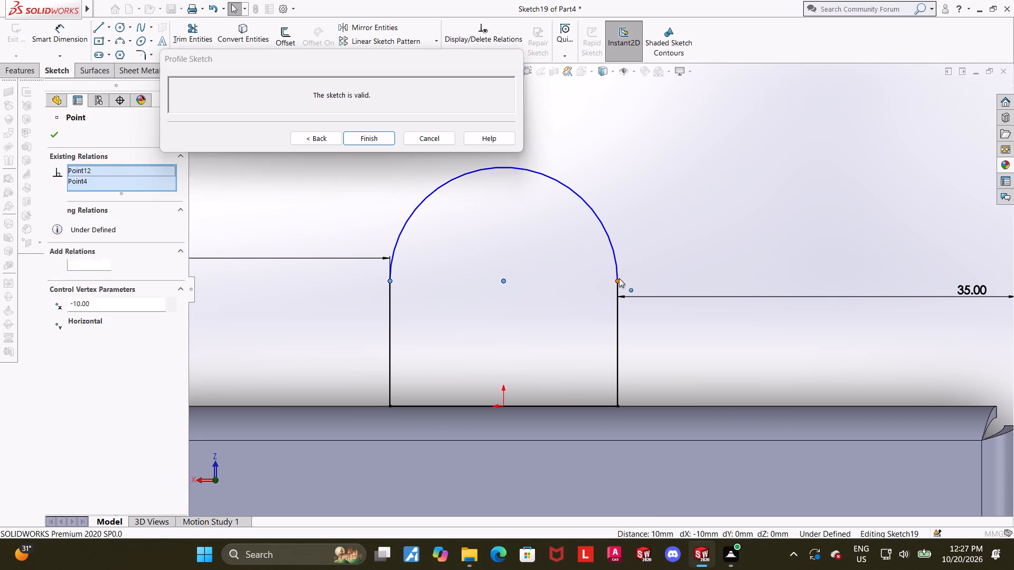
pyautogui.click(57, 332)
pyautogui.click(797, 202)
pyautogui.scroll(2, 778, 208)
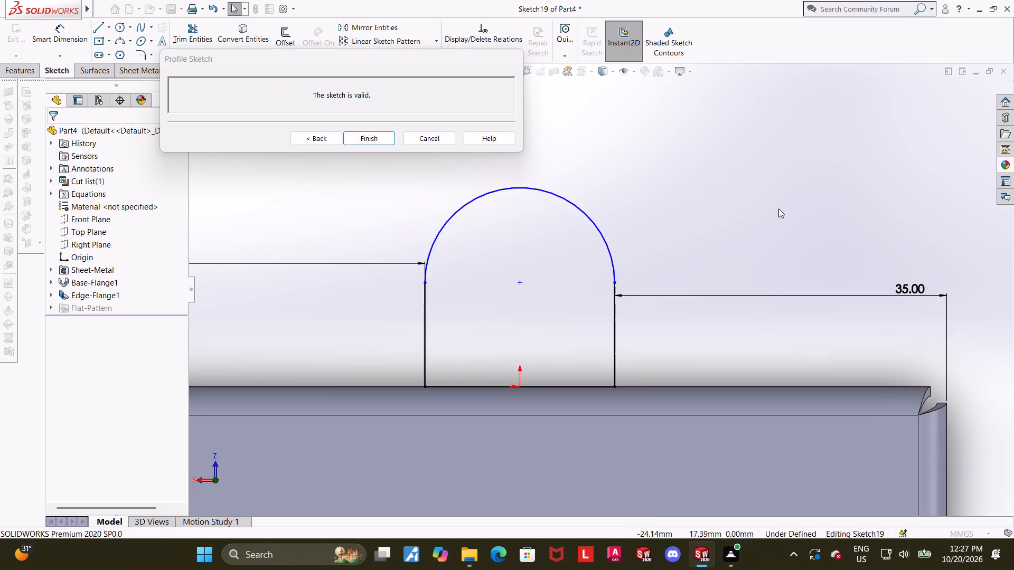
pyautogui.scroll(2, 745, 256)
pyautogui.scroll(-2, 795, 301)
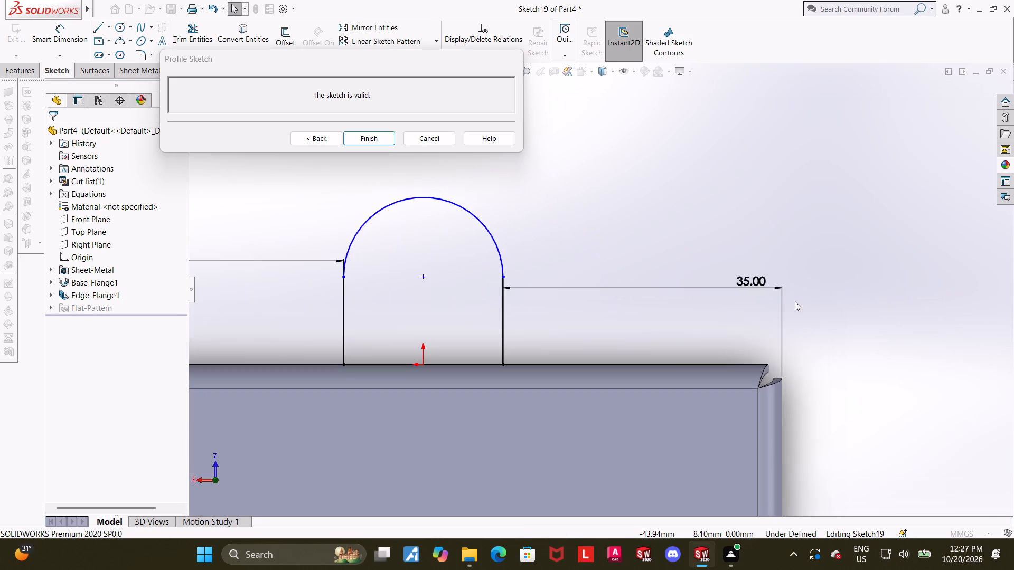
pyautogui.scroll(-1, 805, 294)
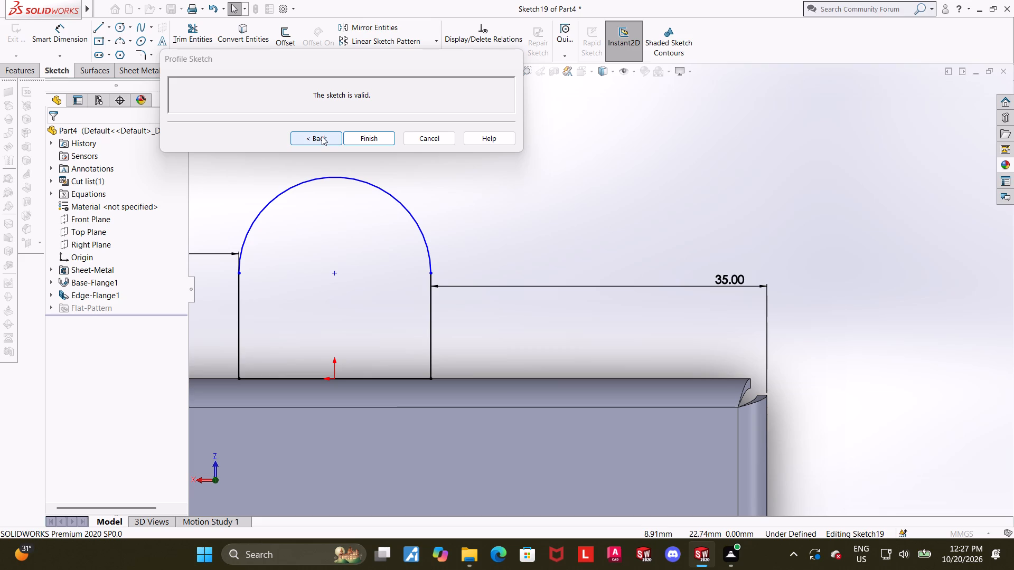
# Sketch a circle inside the tab, centred on the rounded end's centre point.
pyautogui.click(117, 27)
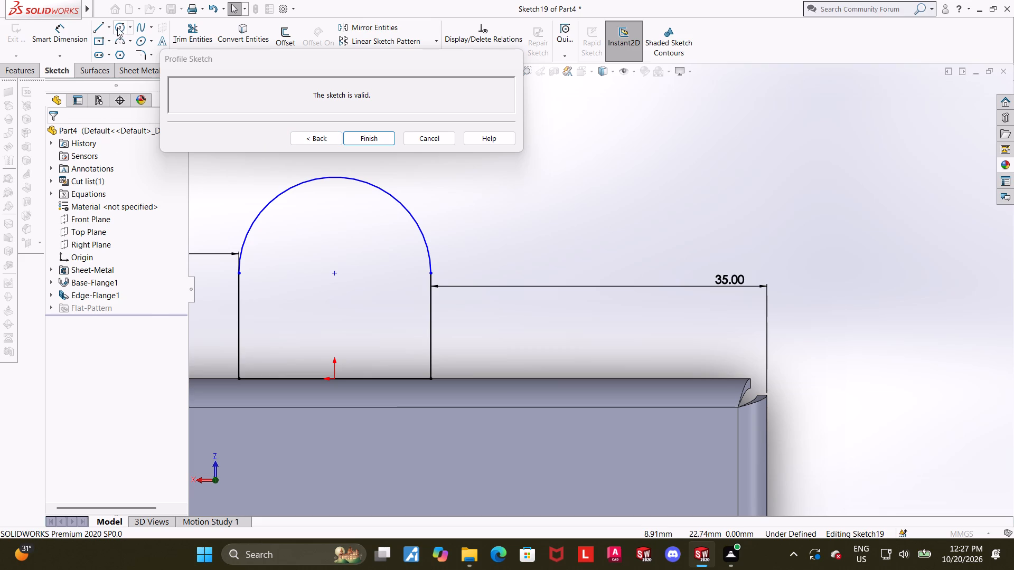
pyautogui.click(335, 273)
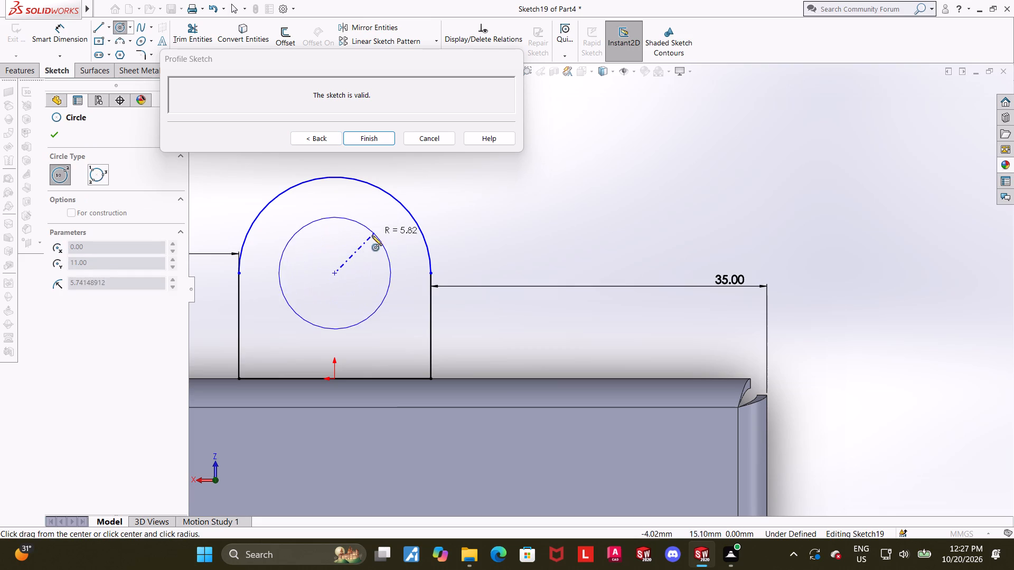
pyautogui.click(361, 244)
pyautogui.press('Escape')
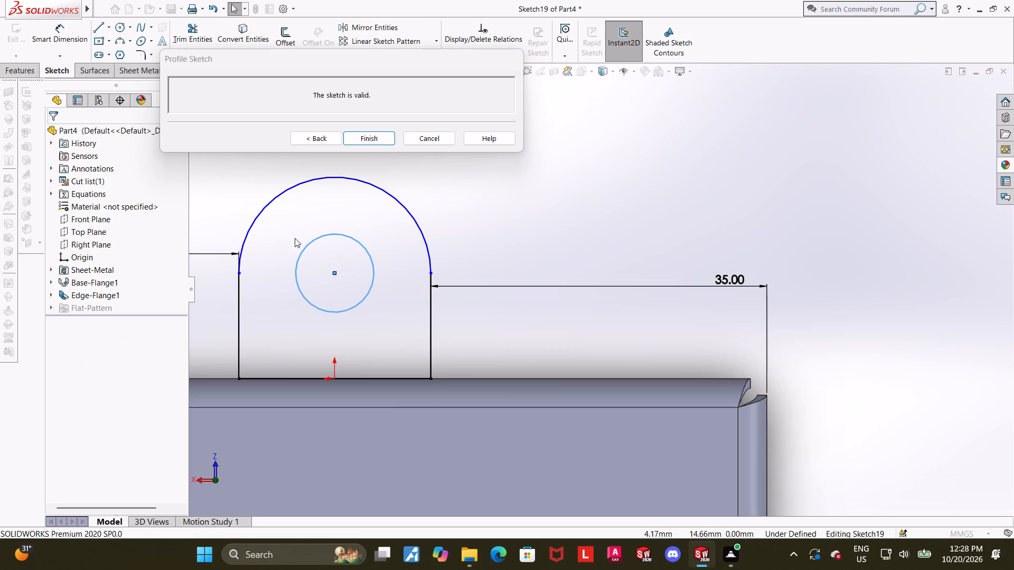
# Dimension the tab's inner circle to a 10 mm diameter.
pyautogui.click(45, 36)
pyautogui.scroll(2, 383, 196)
pyautogui.click(426, 252)
pyautogui.click(432, 196)
pyautogui.write('10')
pyautogui.press('Return')
pyautogui.click(581, 222)
pyautogui.scroll(1, 570, 229)
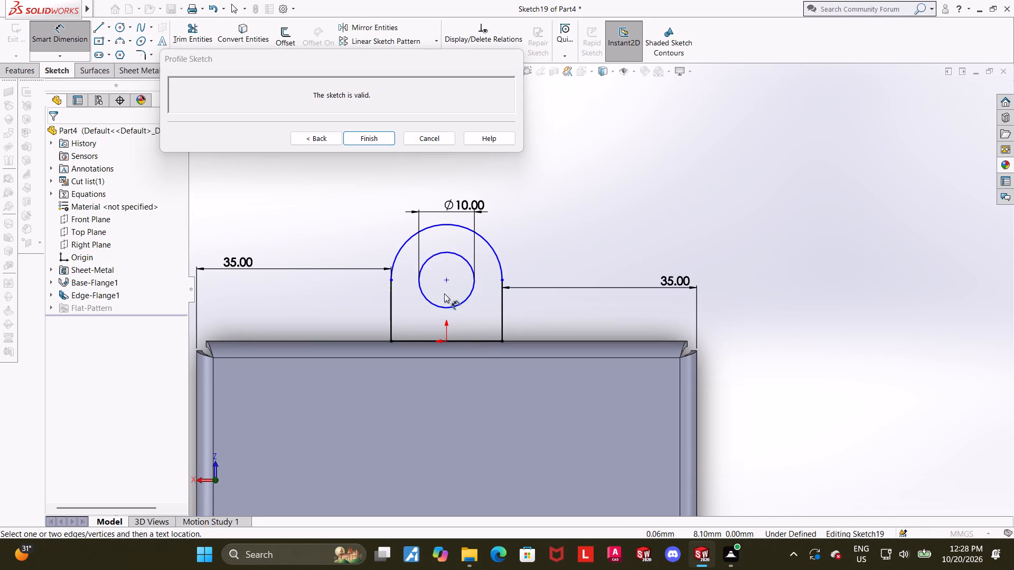
pyautogui.press('Escape')
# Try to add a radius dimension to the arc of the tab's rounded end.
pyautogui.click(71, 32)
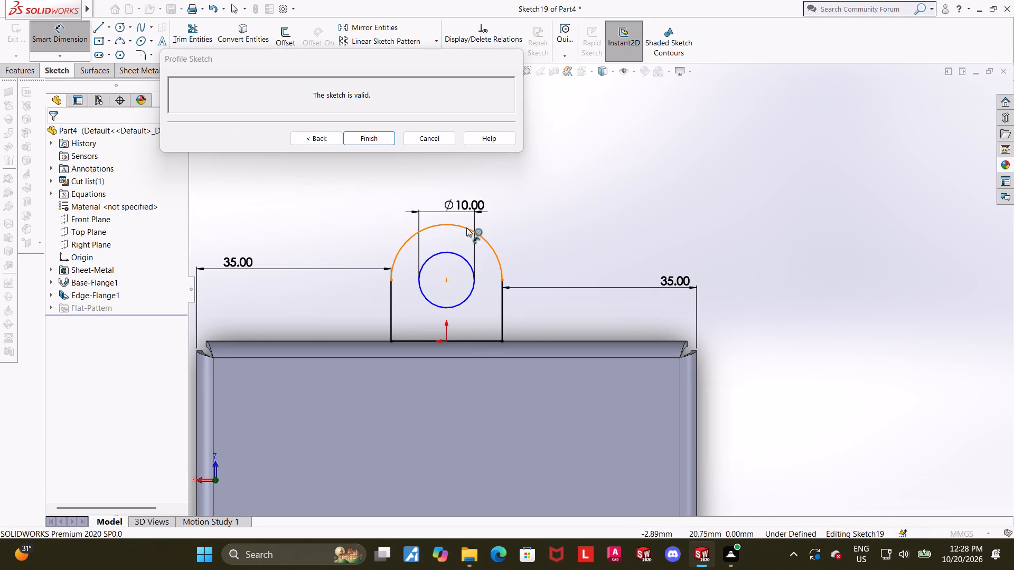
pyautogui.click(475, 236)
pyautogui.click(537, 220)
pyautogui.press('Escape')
# Examine the tab profile and its bend preview where they meet the +Z flange, from oblique and side views.
pyautogui.scroll(1, 544, 239)
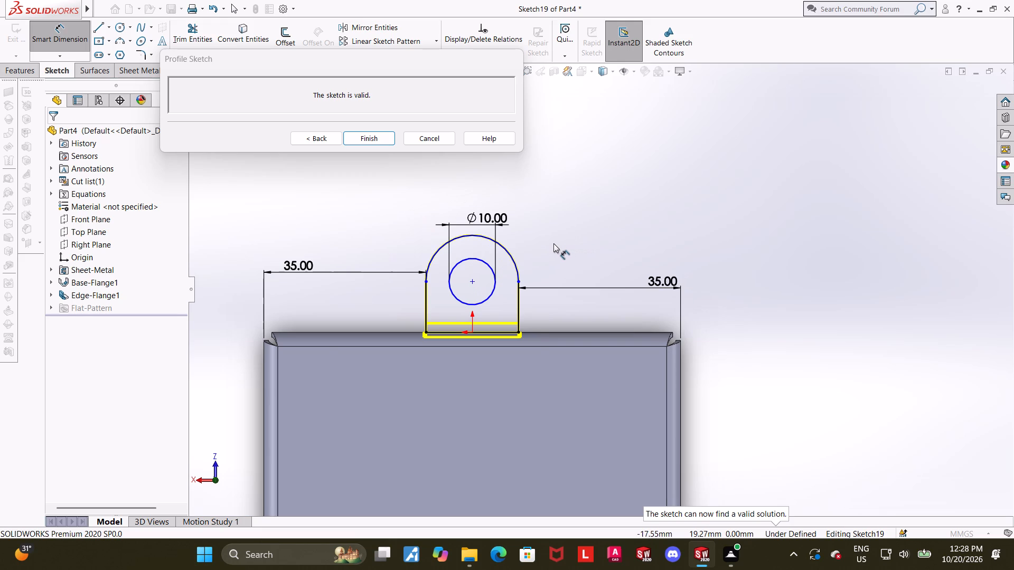
pyautogui.scroll(1, 553, 243)
pyautogui.scroll(-1, 551, 248)
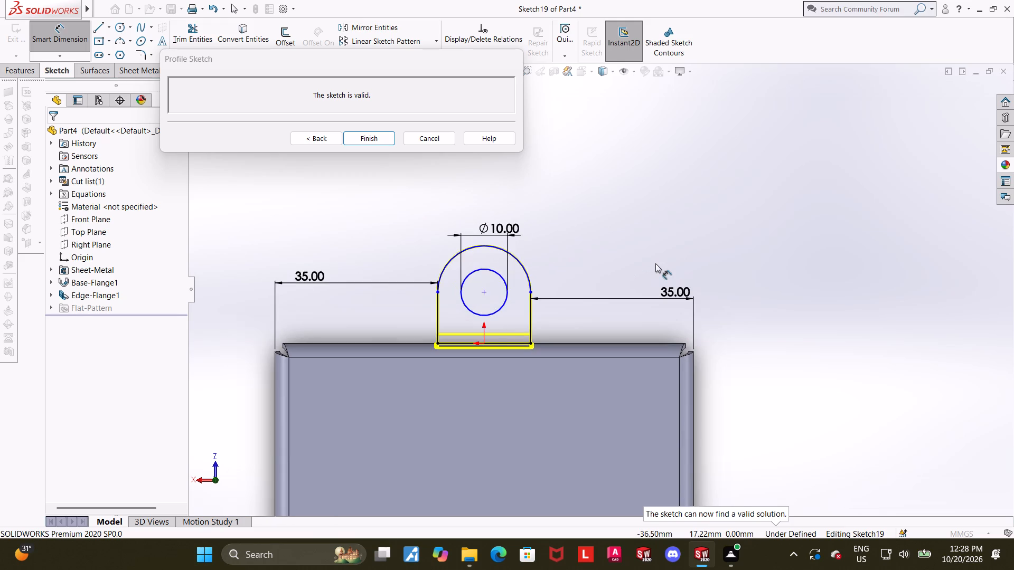
pyautogui.scroll(-1, 655, 263)
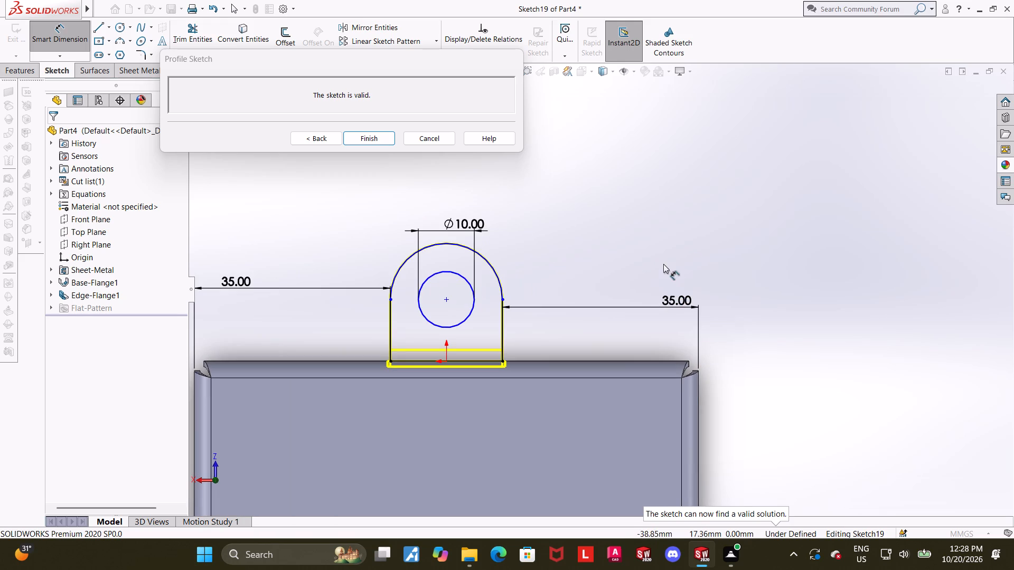
pyautogui.scroll(-1, 527, 275)
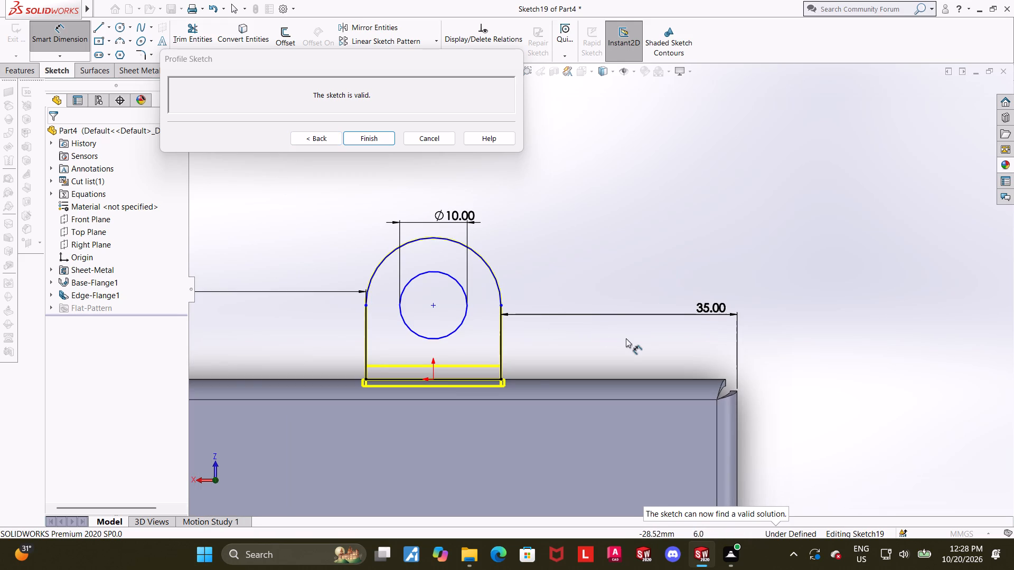
pyautogui.moveTo(617, 318); pyautogui.dragTo(614, 296, button='middle')
pyautogui.scroll(2, 616, 317)
pyautogui.moveTo(621, 297); pyautogui.dragTo(567, 329, button='middle')
pyautogui.scroll(3, 571, 329)
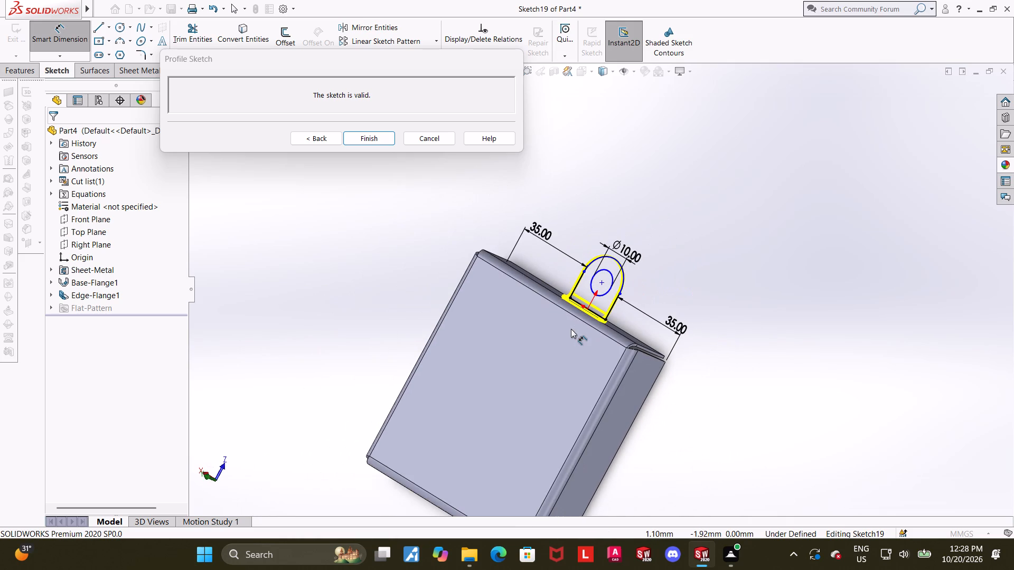
pyautogui.scroll(1, 586, 347)
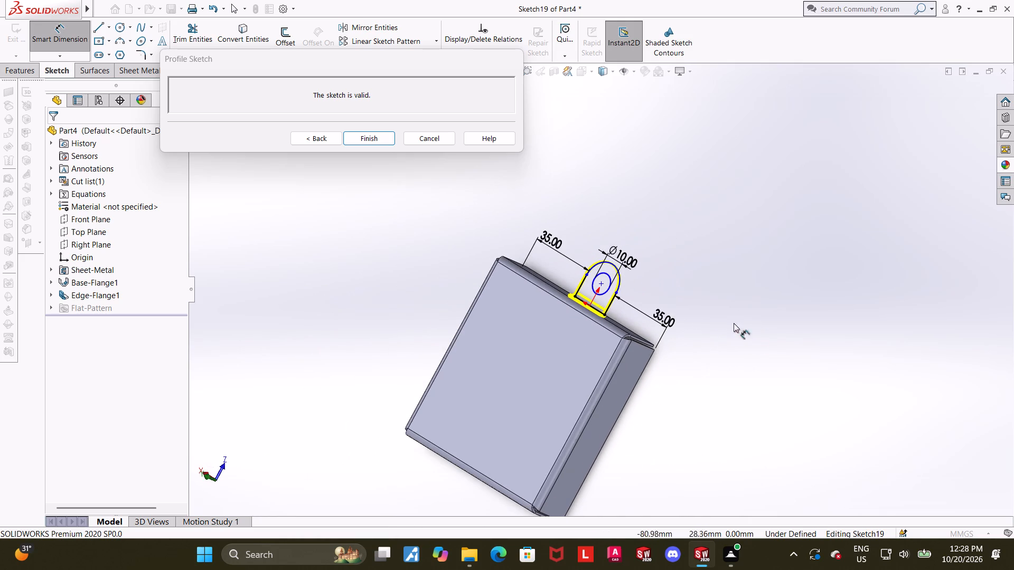
pyautogui.moveTo(731, 323); pyautogui.dragTo(743, 262, button='middle')
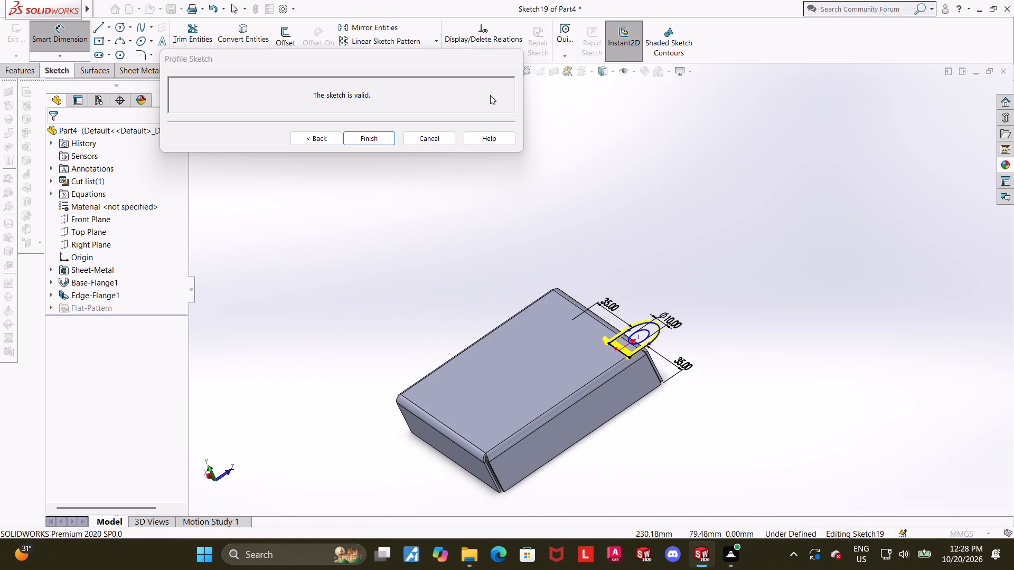
pyautogui.scroll(3, 588, 202)
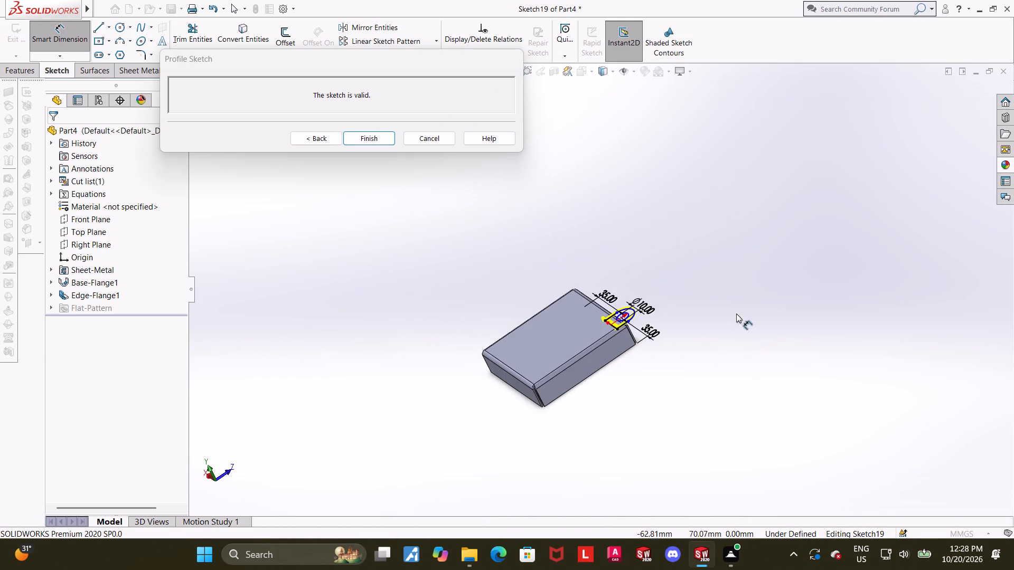
pyautogui.scroll(-3, 672, 313)
pyautogui.moveTo(602, 309); pyautogui.dragTo(602, 269, button='middle')
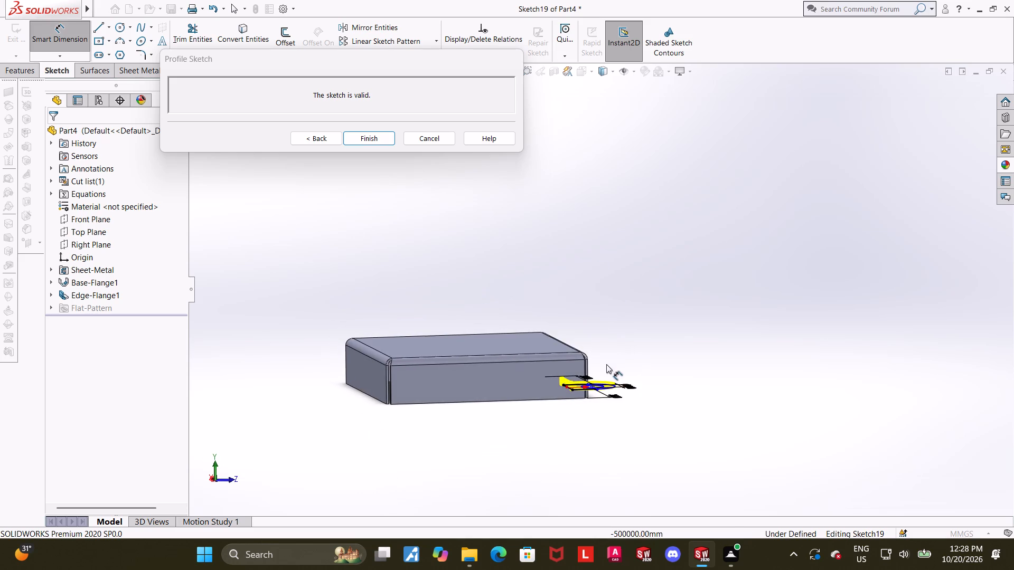
pyautogui.scroll(-4, 607, 364)
pyautogui.moveTo(600, 363); pyautogui.dragTo(587, 347, button='middle')
pyautogui.scroll(-4, 576, 391)
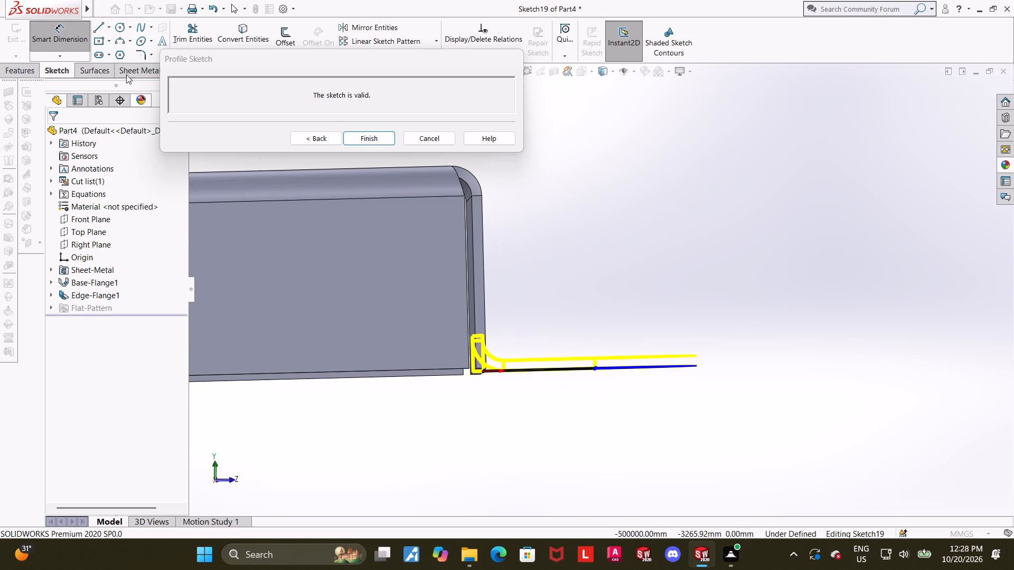
pyautogui.scroll(-4, 513, 388)
pyautogui.middleClick(464, 349)
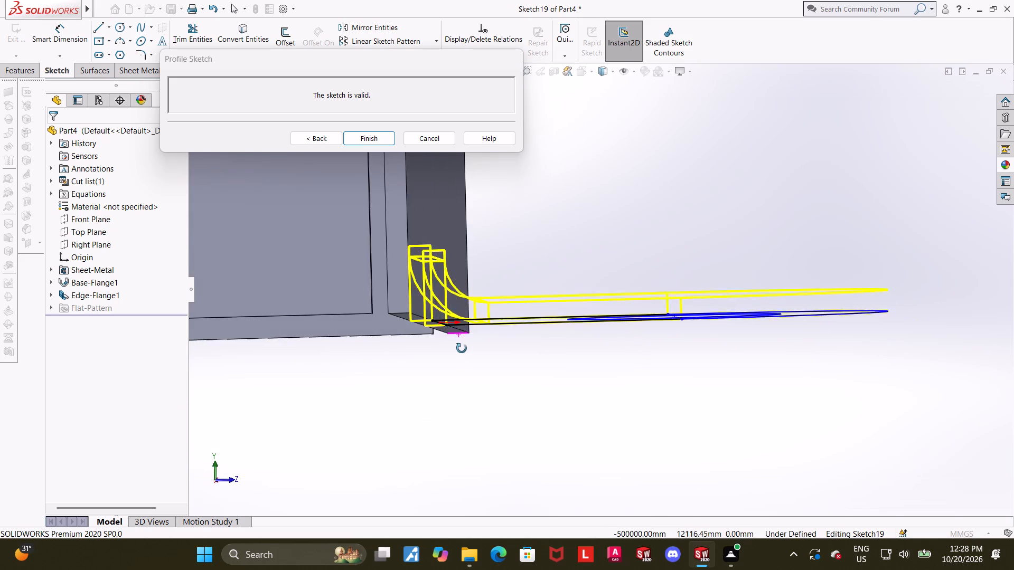
pyautogui.scroll(3, 463, 346)
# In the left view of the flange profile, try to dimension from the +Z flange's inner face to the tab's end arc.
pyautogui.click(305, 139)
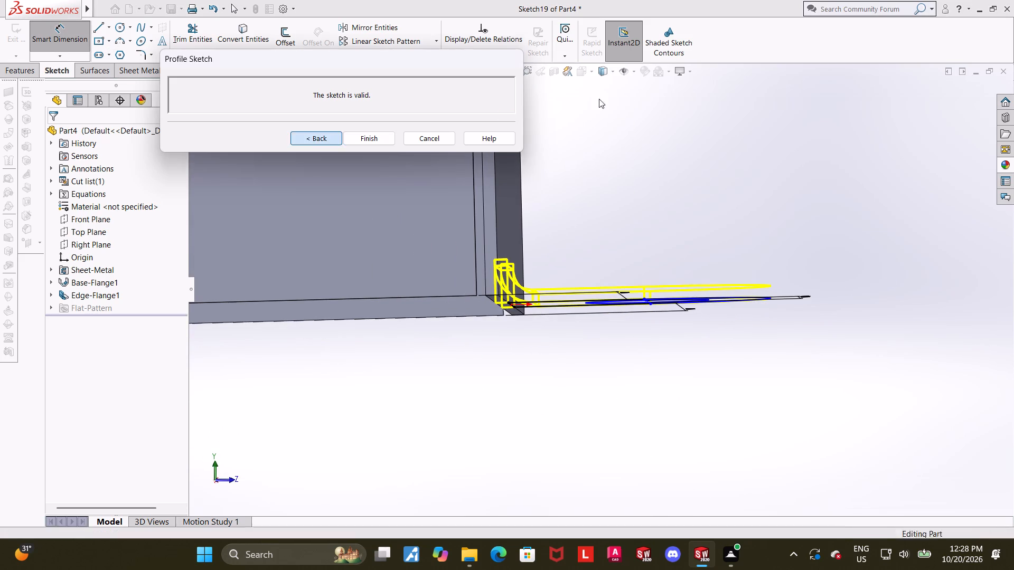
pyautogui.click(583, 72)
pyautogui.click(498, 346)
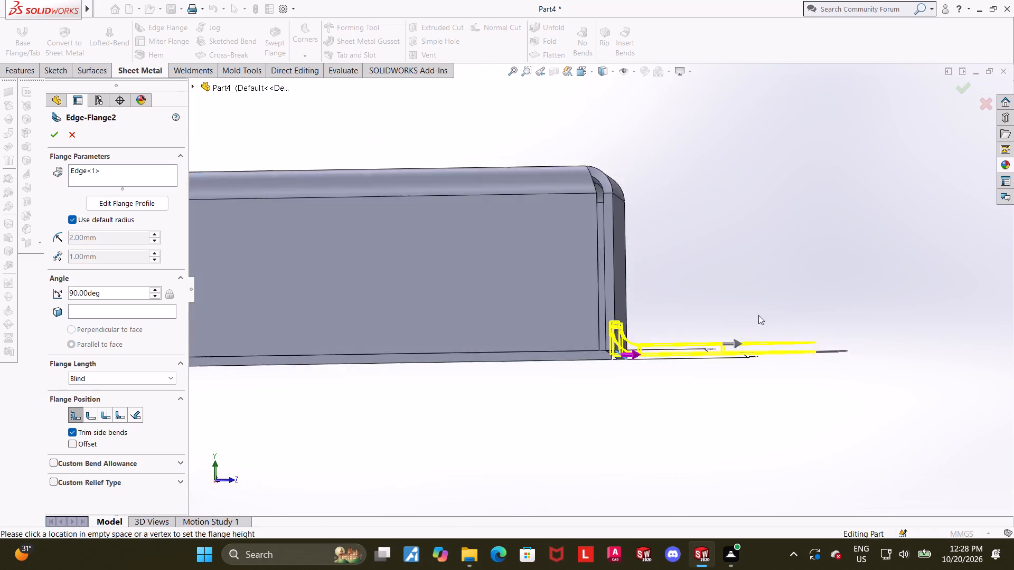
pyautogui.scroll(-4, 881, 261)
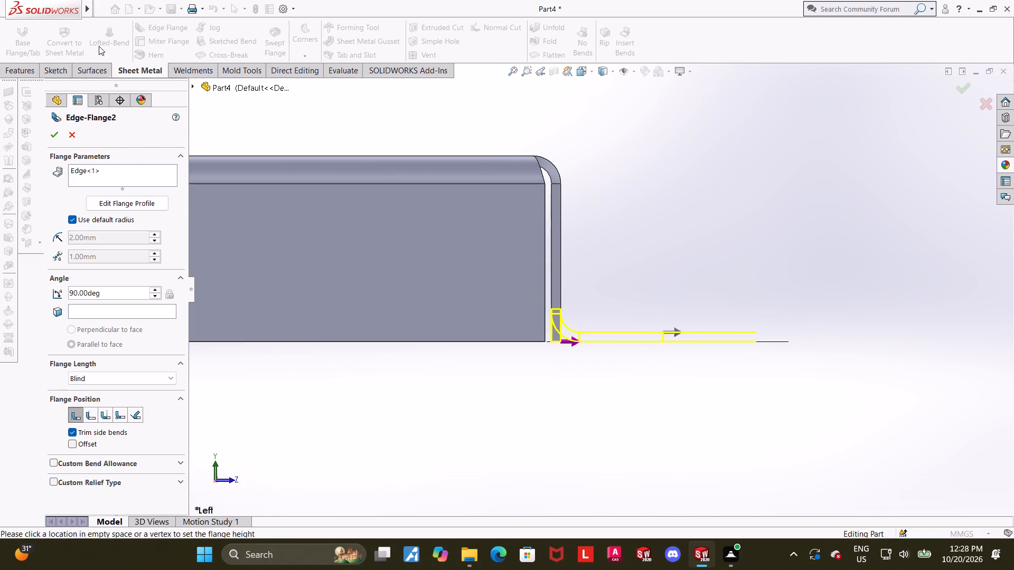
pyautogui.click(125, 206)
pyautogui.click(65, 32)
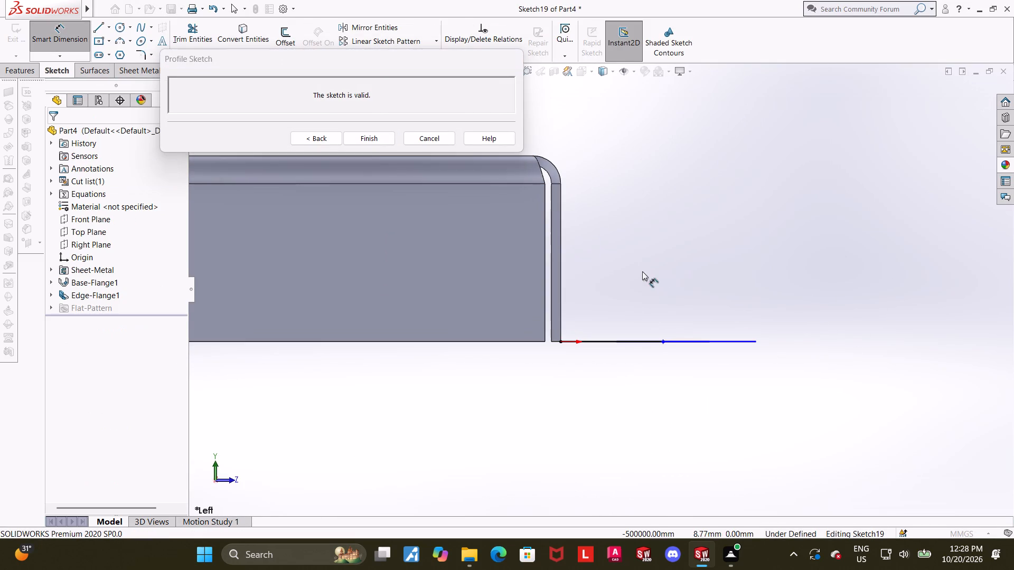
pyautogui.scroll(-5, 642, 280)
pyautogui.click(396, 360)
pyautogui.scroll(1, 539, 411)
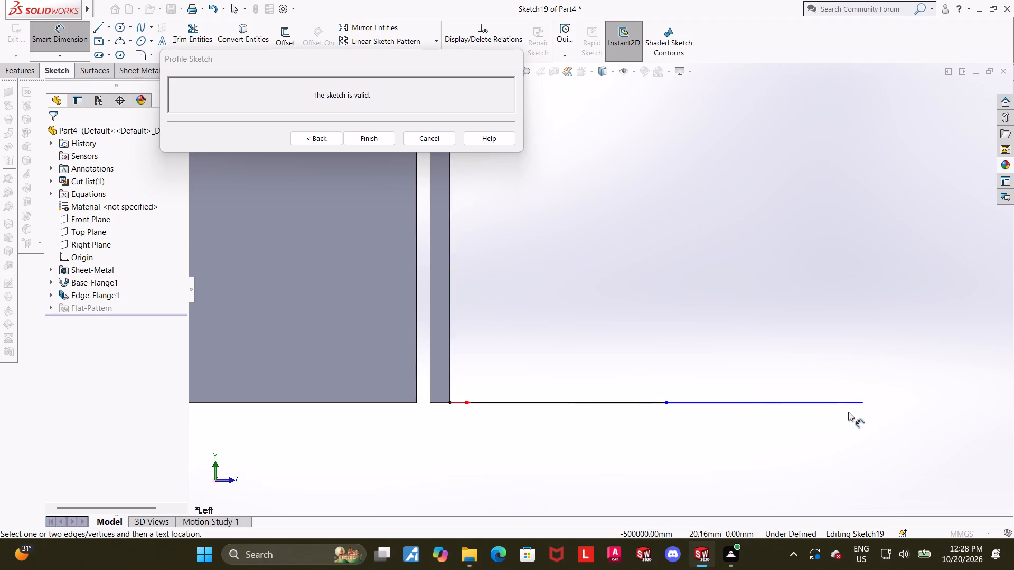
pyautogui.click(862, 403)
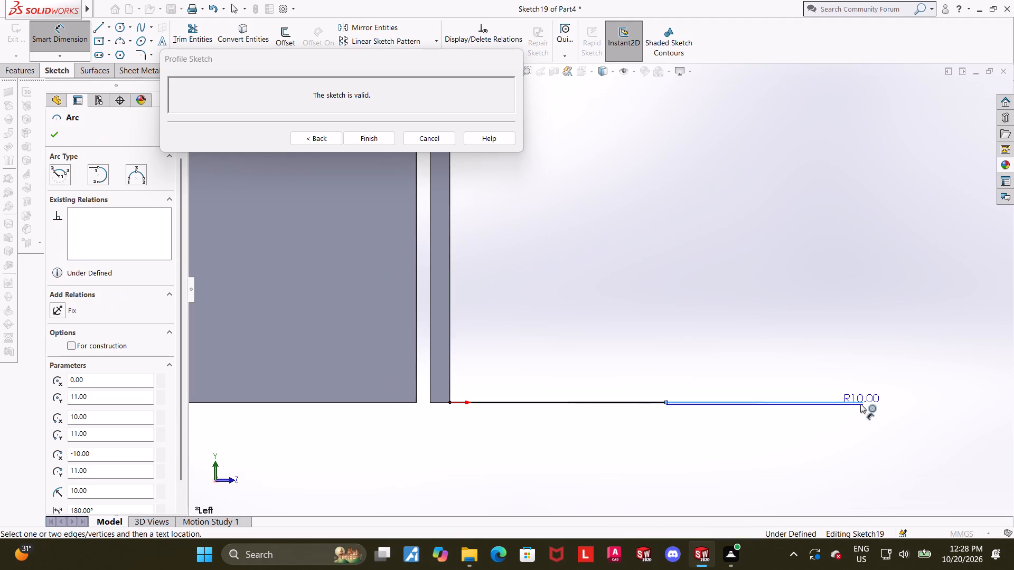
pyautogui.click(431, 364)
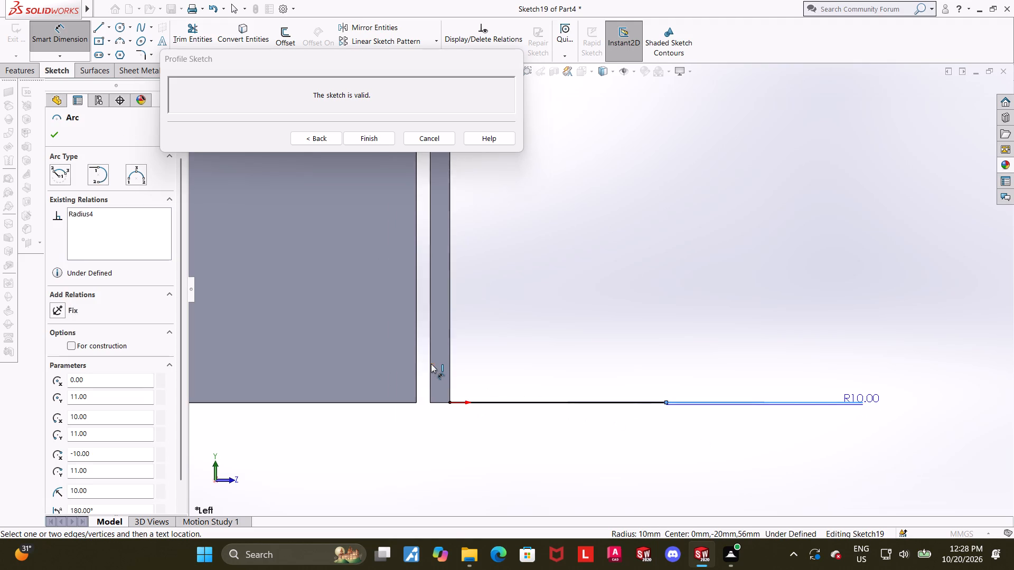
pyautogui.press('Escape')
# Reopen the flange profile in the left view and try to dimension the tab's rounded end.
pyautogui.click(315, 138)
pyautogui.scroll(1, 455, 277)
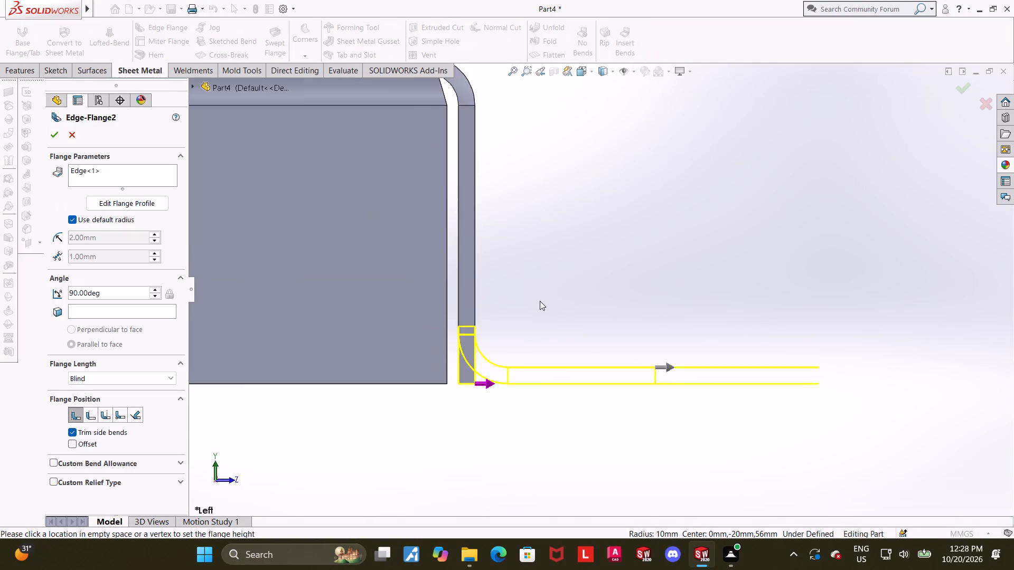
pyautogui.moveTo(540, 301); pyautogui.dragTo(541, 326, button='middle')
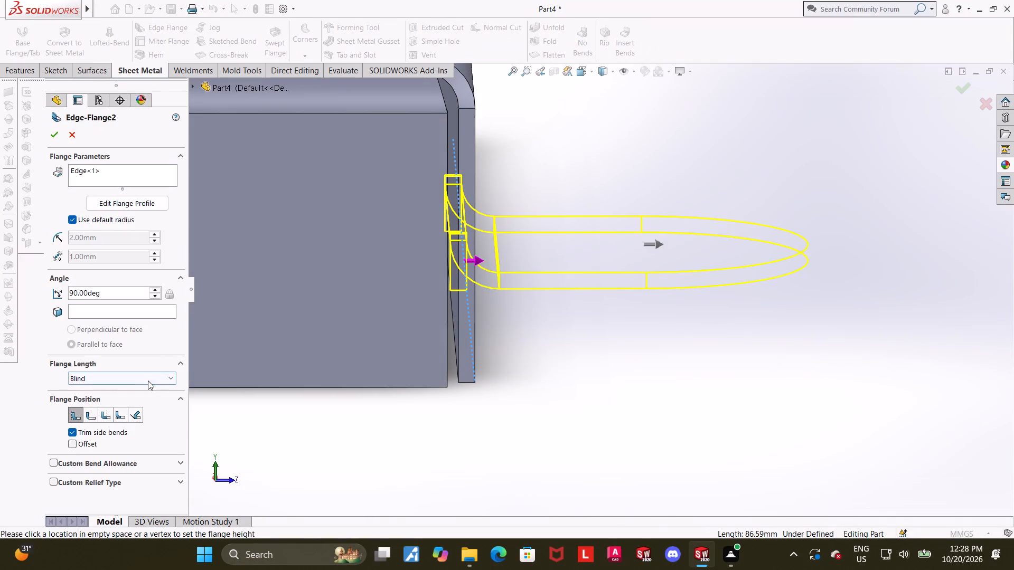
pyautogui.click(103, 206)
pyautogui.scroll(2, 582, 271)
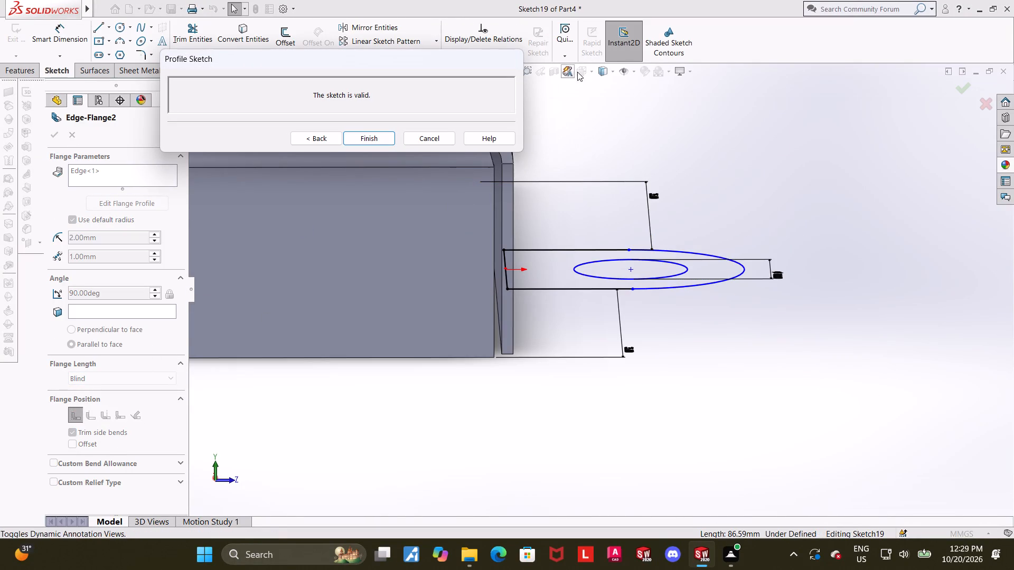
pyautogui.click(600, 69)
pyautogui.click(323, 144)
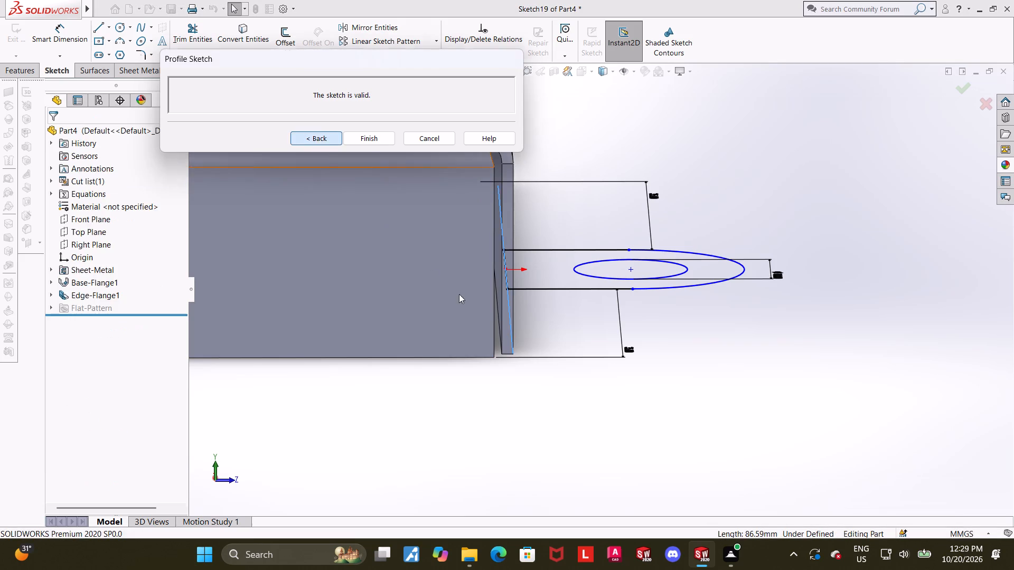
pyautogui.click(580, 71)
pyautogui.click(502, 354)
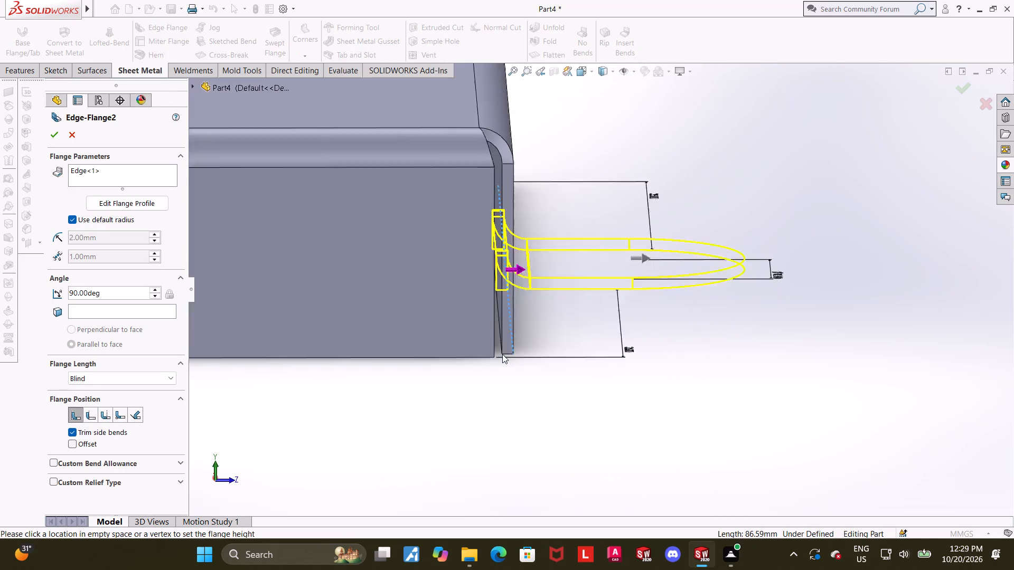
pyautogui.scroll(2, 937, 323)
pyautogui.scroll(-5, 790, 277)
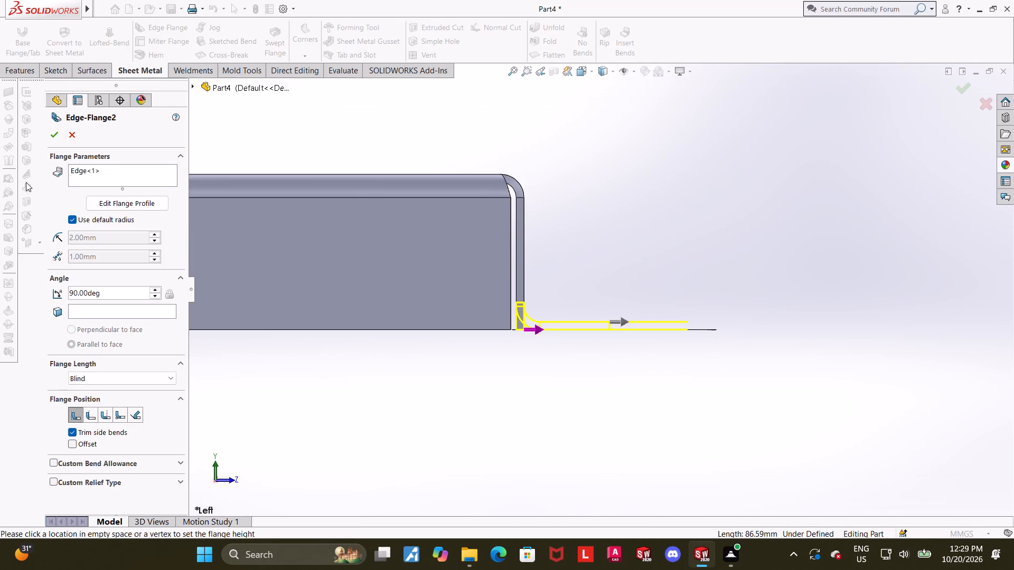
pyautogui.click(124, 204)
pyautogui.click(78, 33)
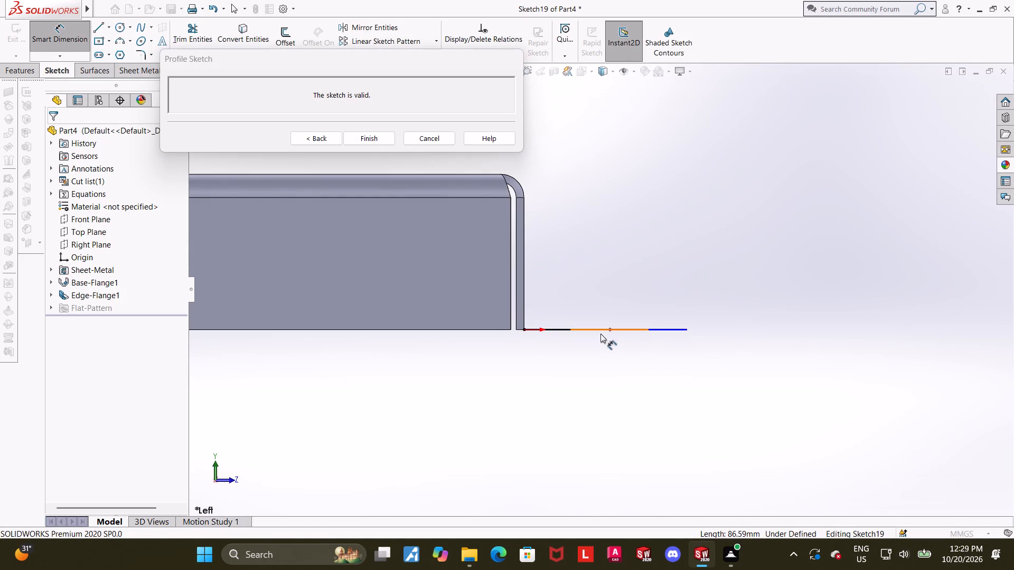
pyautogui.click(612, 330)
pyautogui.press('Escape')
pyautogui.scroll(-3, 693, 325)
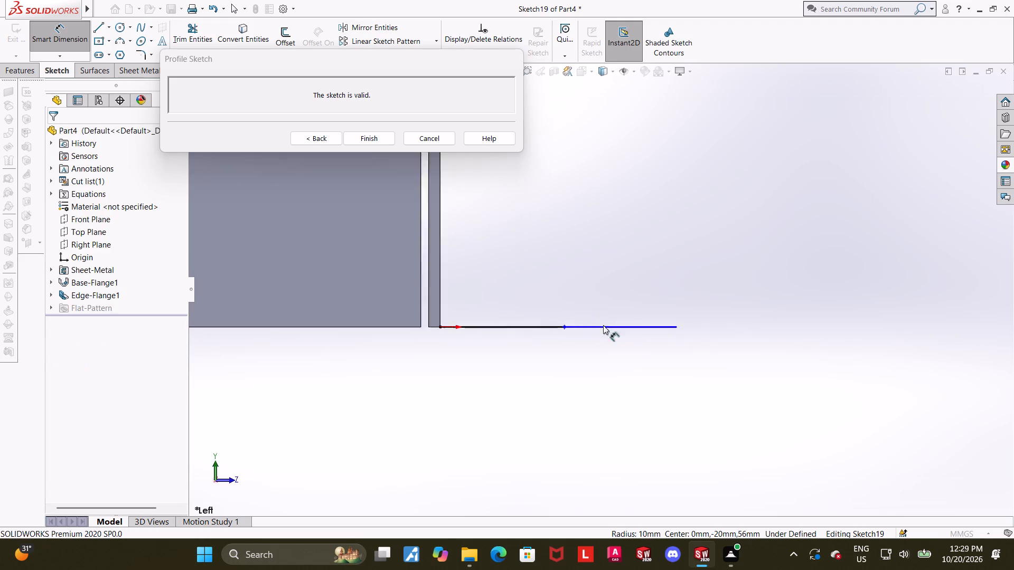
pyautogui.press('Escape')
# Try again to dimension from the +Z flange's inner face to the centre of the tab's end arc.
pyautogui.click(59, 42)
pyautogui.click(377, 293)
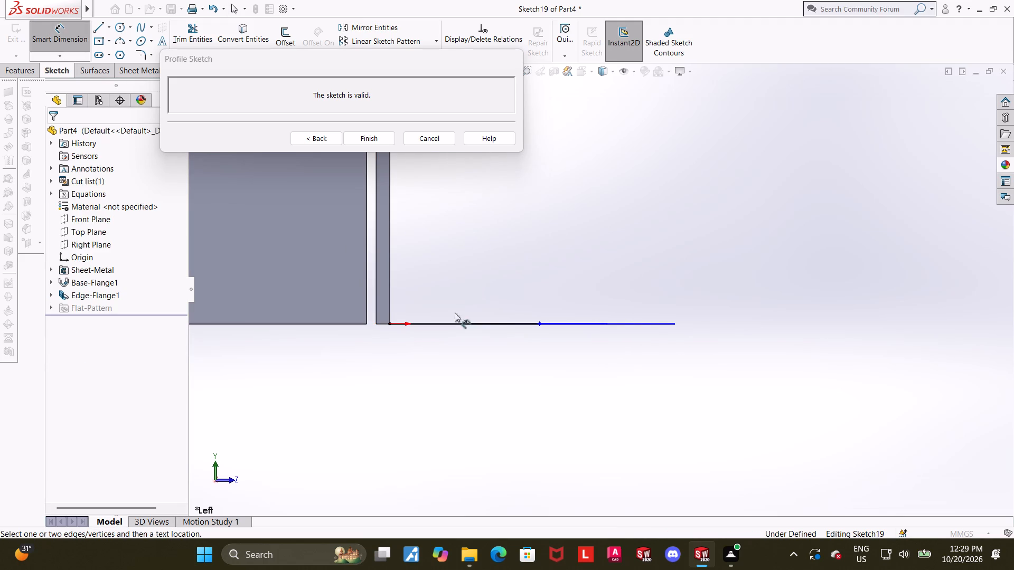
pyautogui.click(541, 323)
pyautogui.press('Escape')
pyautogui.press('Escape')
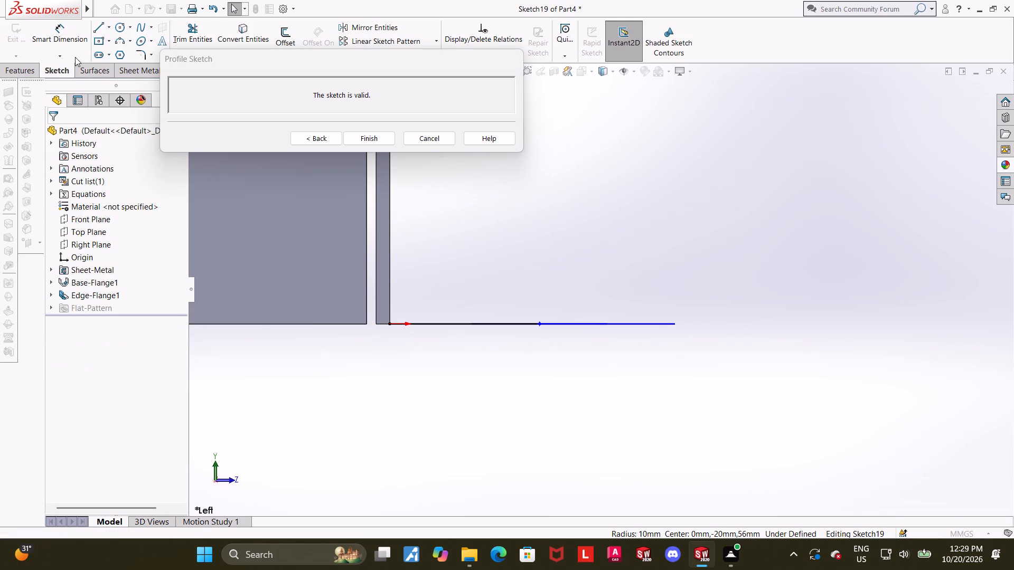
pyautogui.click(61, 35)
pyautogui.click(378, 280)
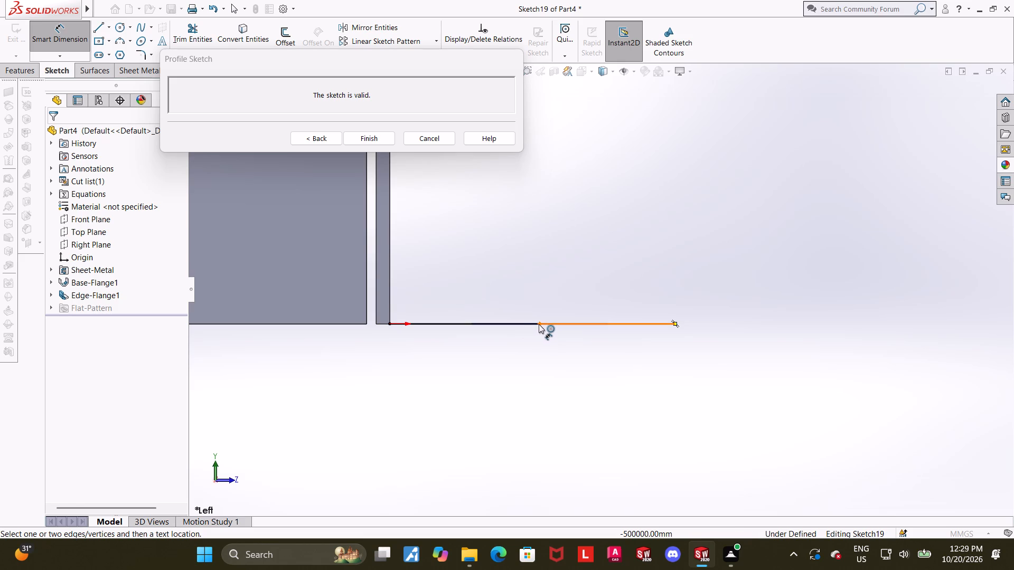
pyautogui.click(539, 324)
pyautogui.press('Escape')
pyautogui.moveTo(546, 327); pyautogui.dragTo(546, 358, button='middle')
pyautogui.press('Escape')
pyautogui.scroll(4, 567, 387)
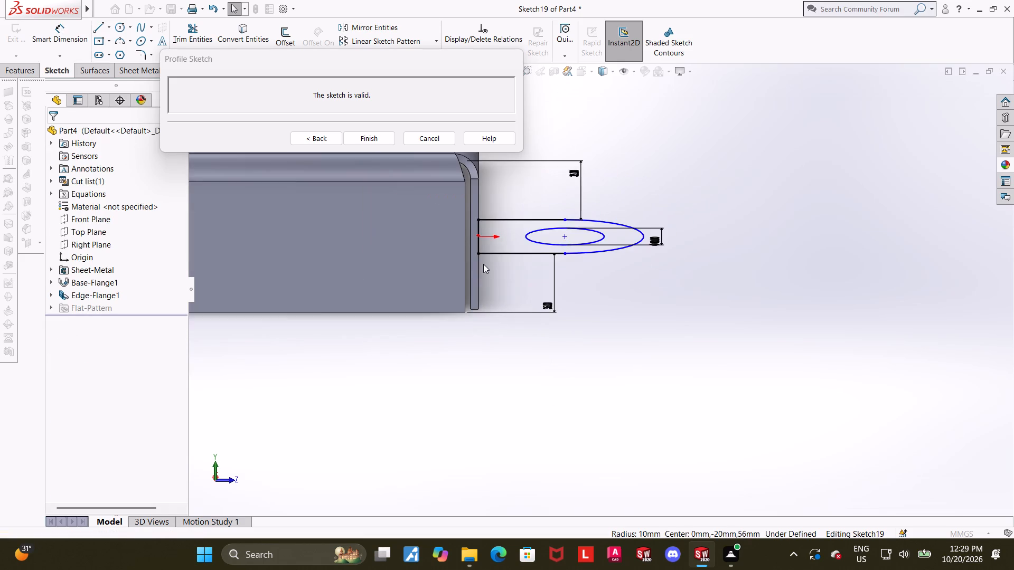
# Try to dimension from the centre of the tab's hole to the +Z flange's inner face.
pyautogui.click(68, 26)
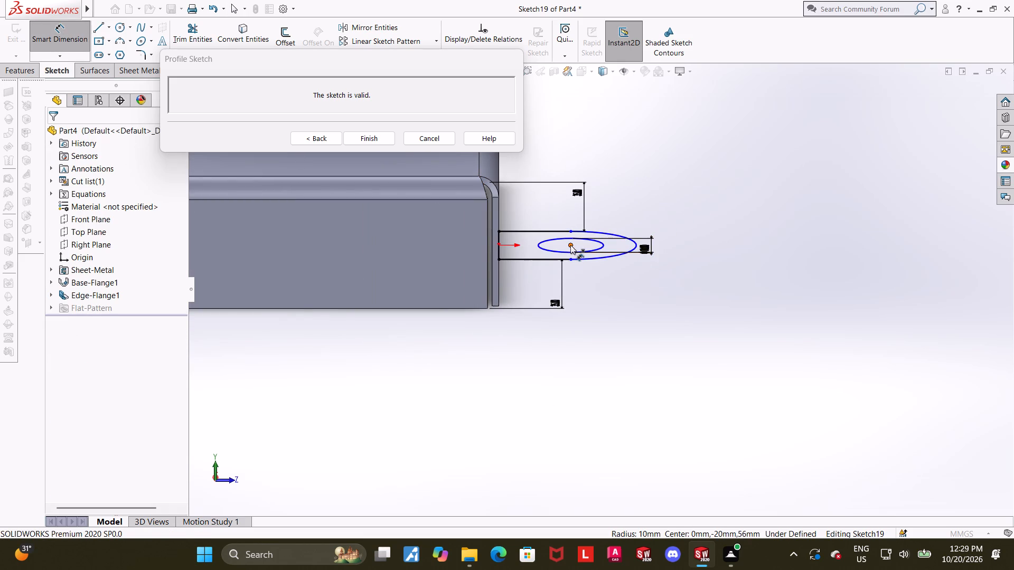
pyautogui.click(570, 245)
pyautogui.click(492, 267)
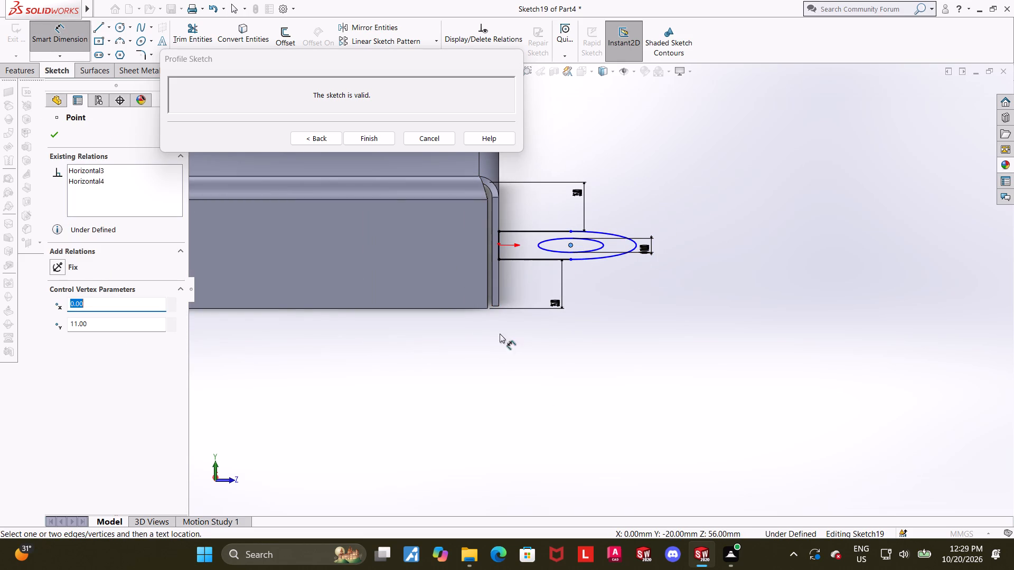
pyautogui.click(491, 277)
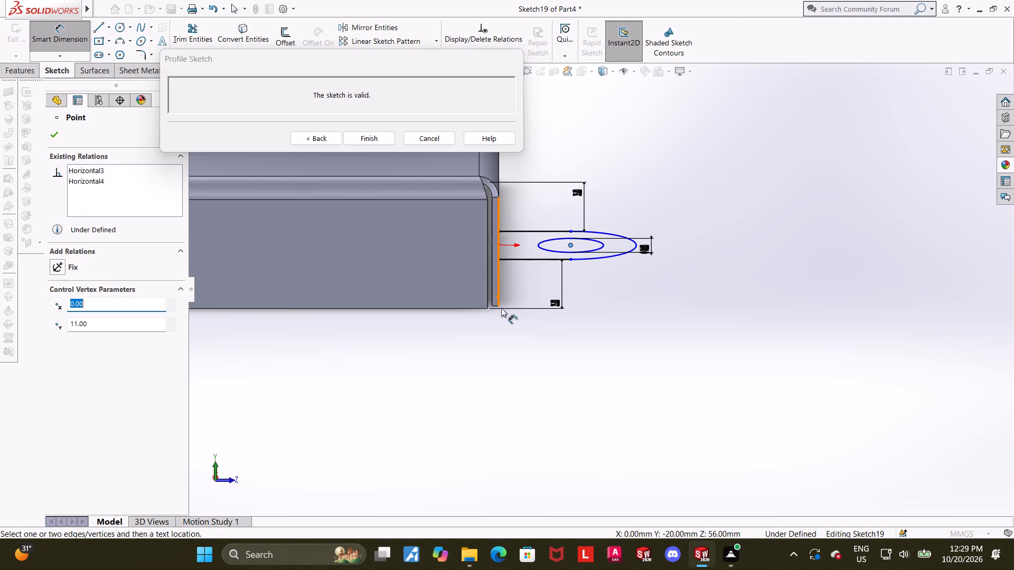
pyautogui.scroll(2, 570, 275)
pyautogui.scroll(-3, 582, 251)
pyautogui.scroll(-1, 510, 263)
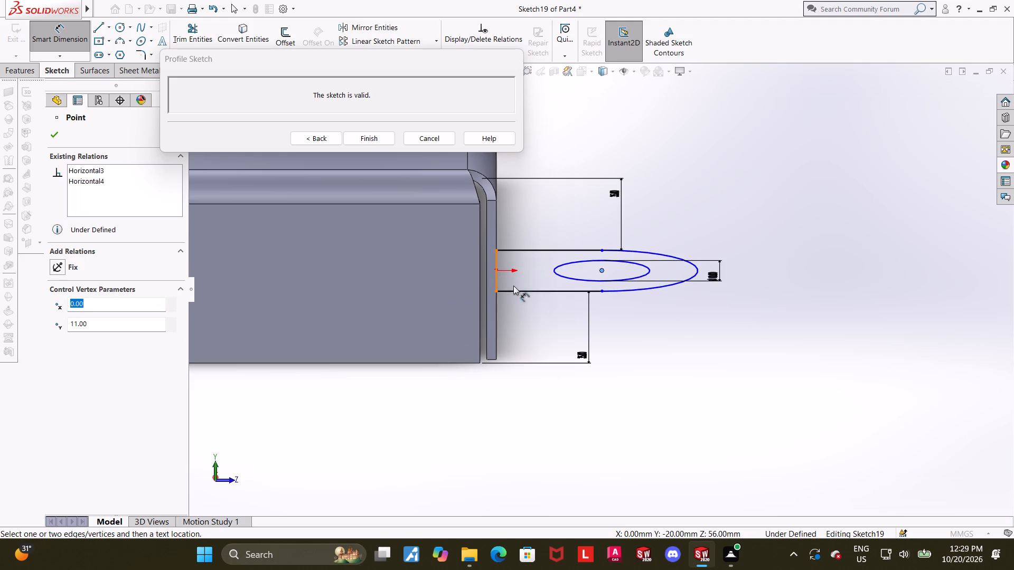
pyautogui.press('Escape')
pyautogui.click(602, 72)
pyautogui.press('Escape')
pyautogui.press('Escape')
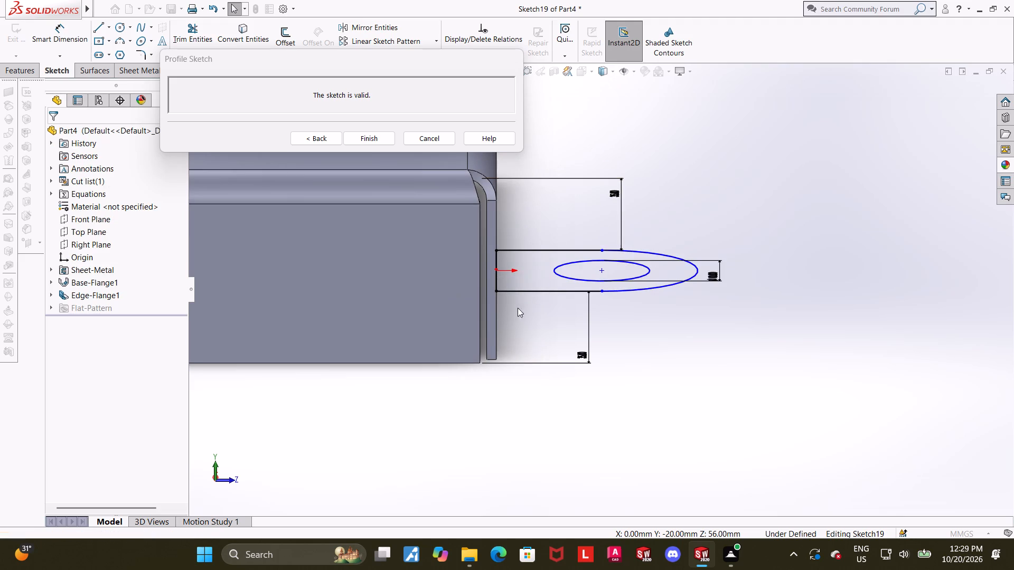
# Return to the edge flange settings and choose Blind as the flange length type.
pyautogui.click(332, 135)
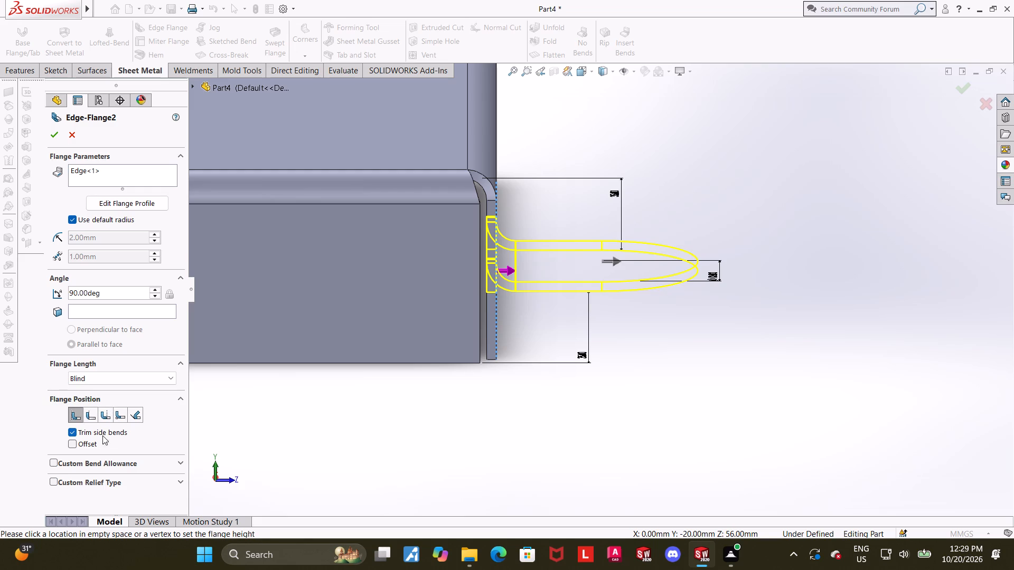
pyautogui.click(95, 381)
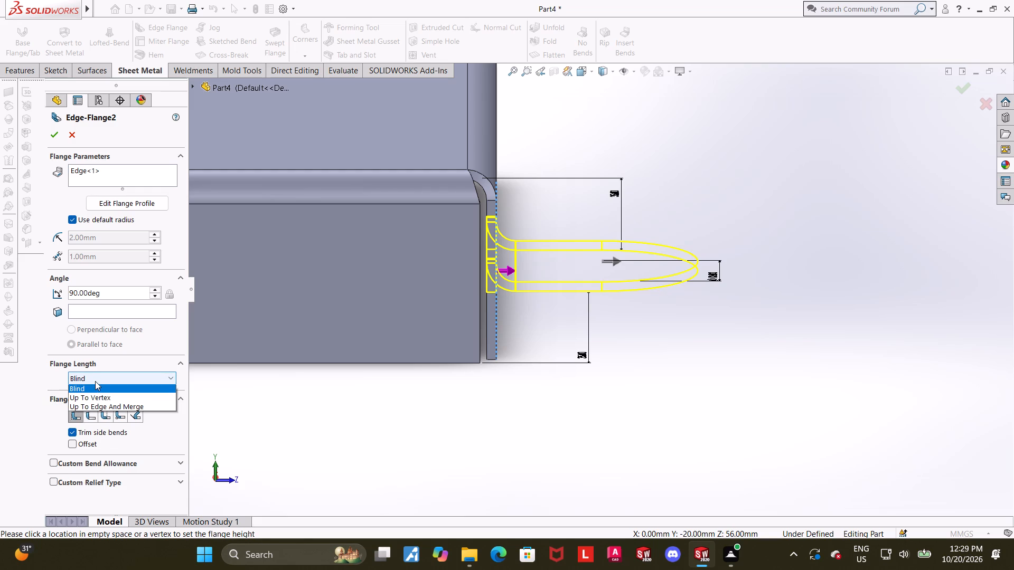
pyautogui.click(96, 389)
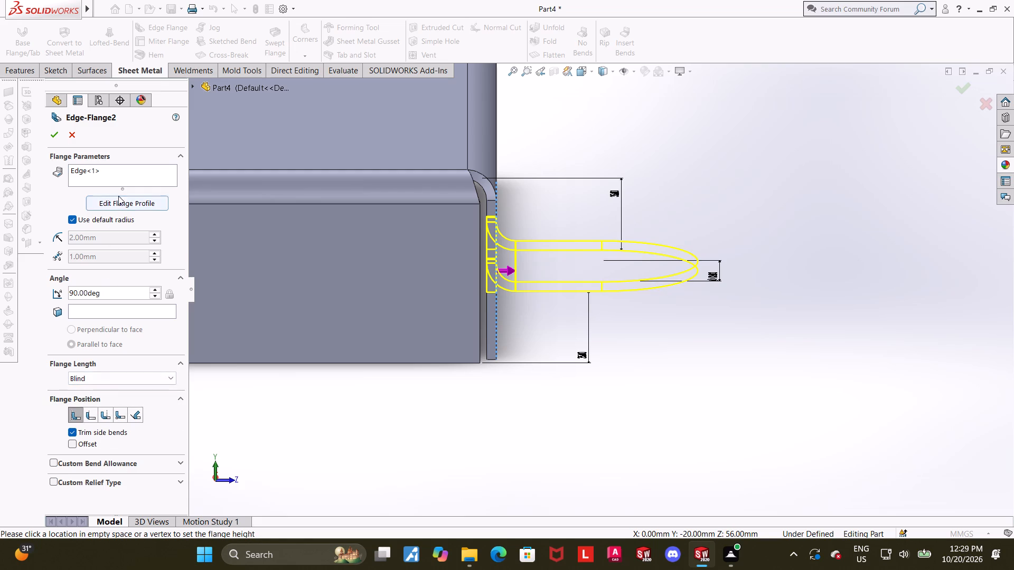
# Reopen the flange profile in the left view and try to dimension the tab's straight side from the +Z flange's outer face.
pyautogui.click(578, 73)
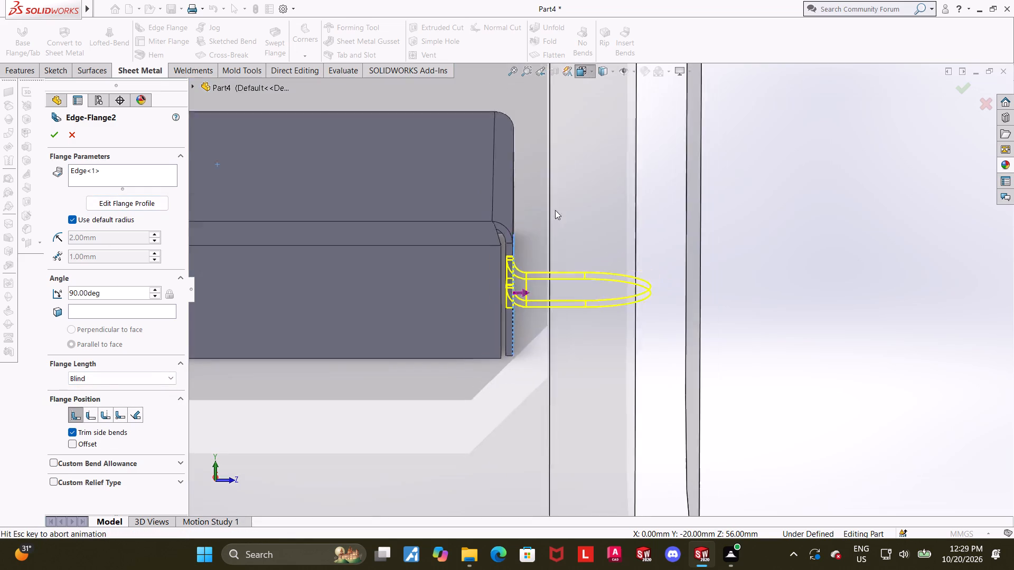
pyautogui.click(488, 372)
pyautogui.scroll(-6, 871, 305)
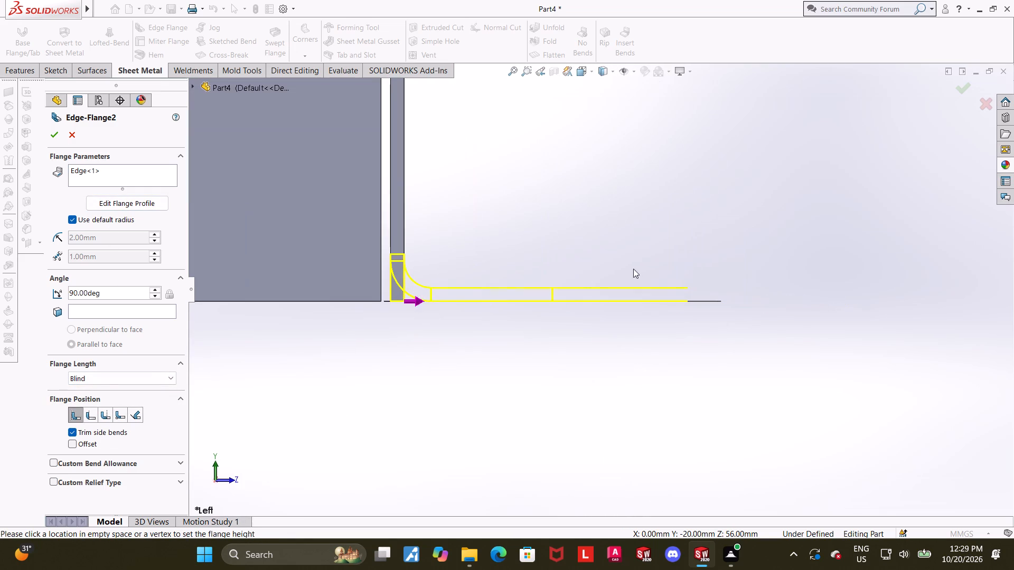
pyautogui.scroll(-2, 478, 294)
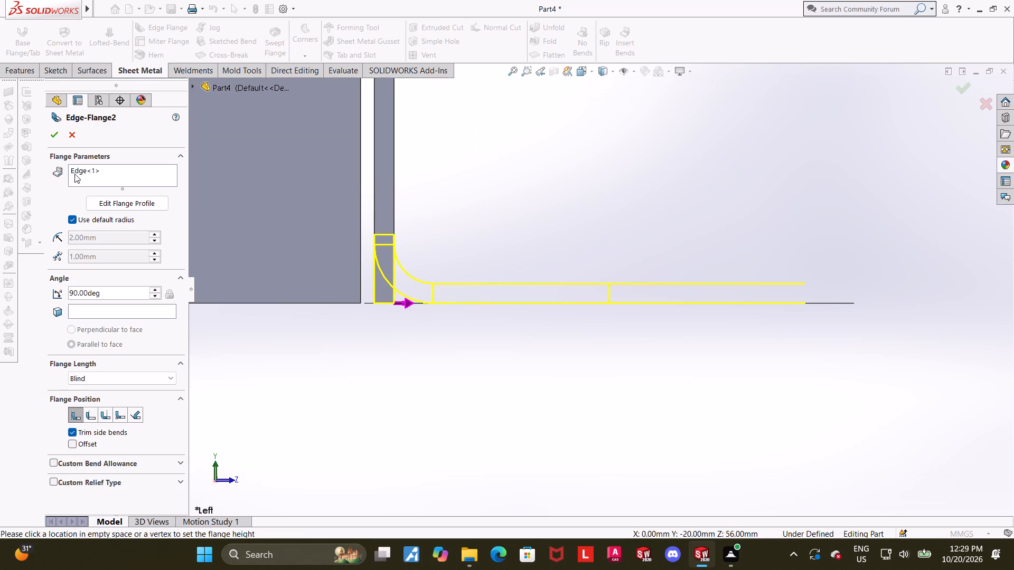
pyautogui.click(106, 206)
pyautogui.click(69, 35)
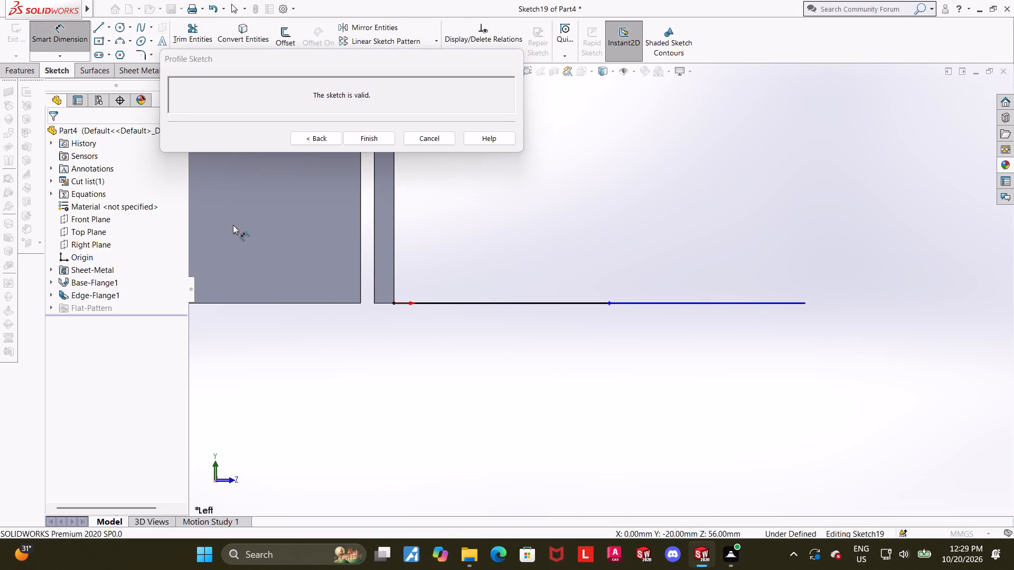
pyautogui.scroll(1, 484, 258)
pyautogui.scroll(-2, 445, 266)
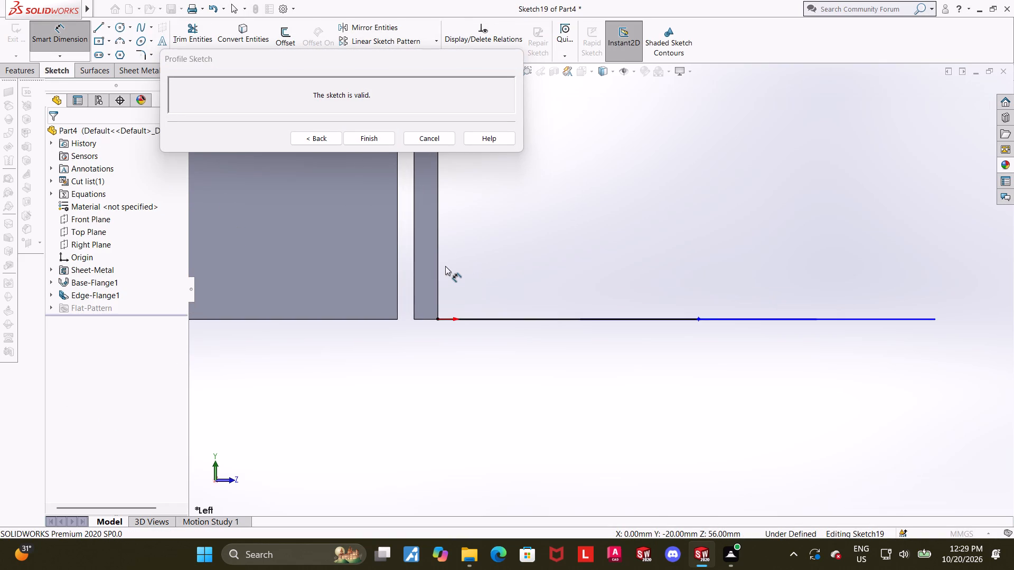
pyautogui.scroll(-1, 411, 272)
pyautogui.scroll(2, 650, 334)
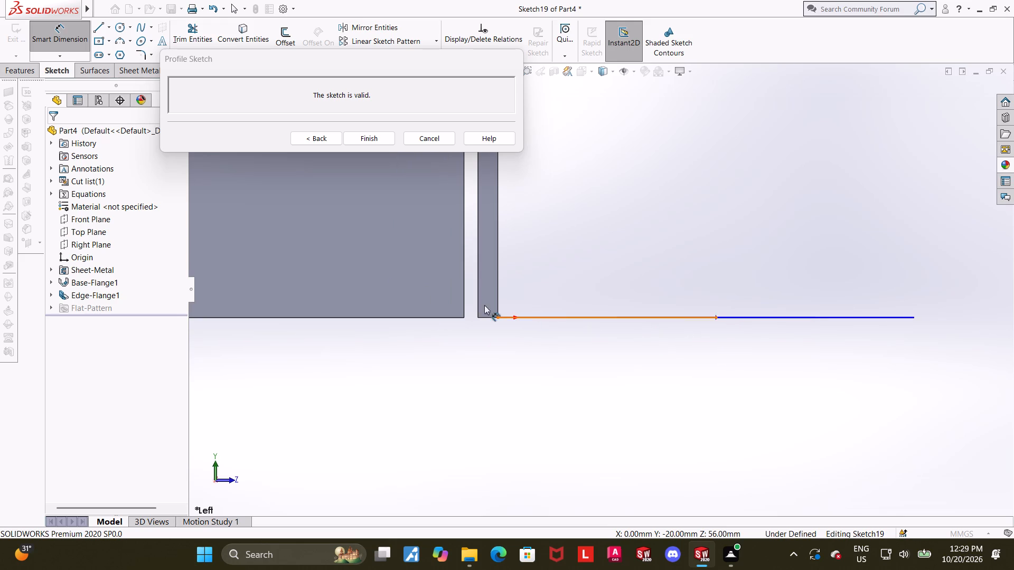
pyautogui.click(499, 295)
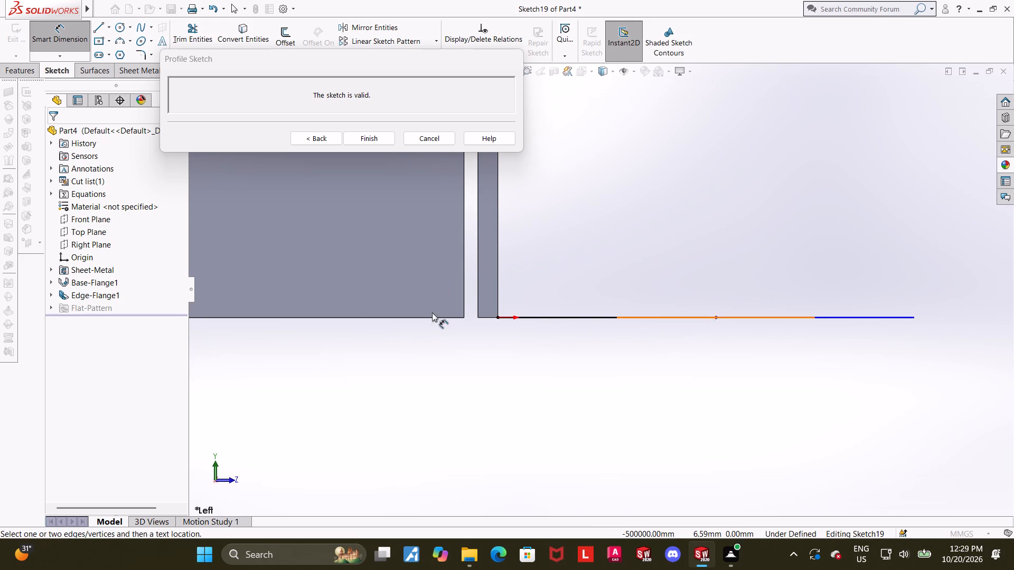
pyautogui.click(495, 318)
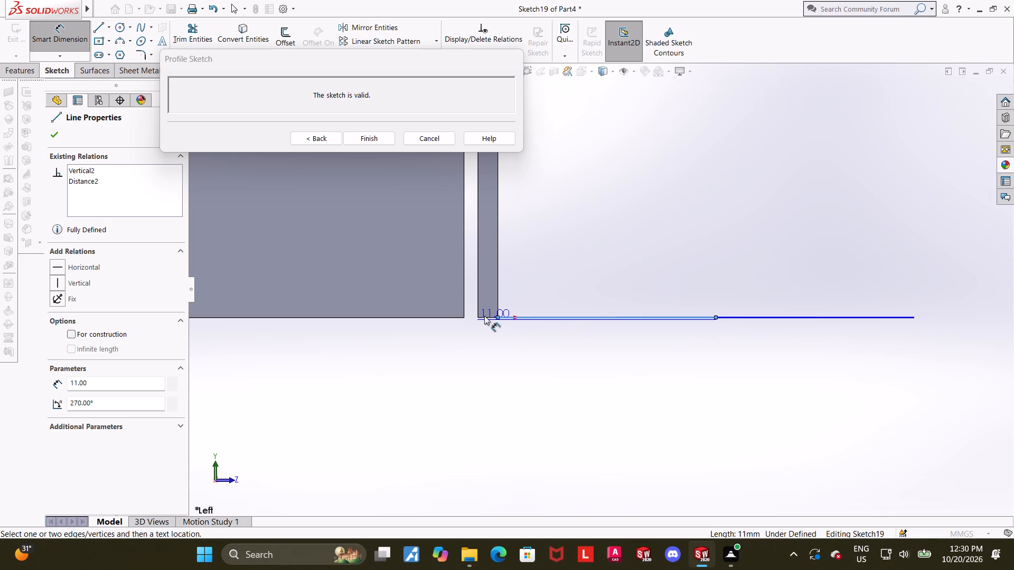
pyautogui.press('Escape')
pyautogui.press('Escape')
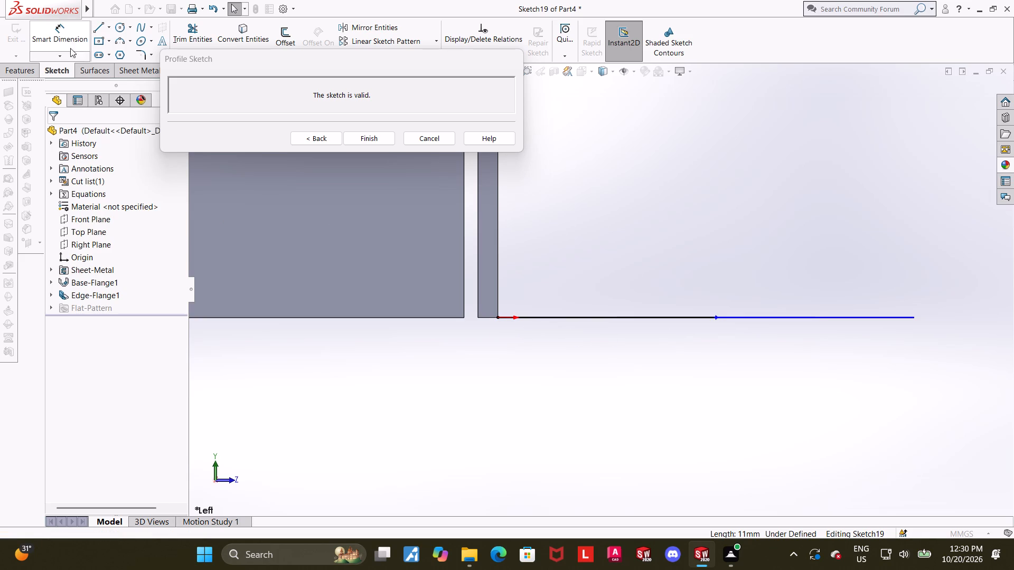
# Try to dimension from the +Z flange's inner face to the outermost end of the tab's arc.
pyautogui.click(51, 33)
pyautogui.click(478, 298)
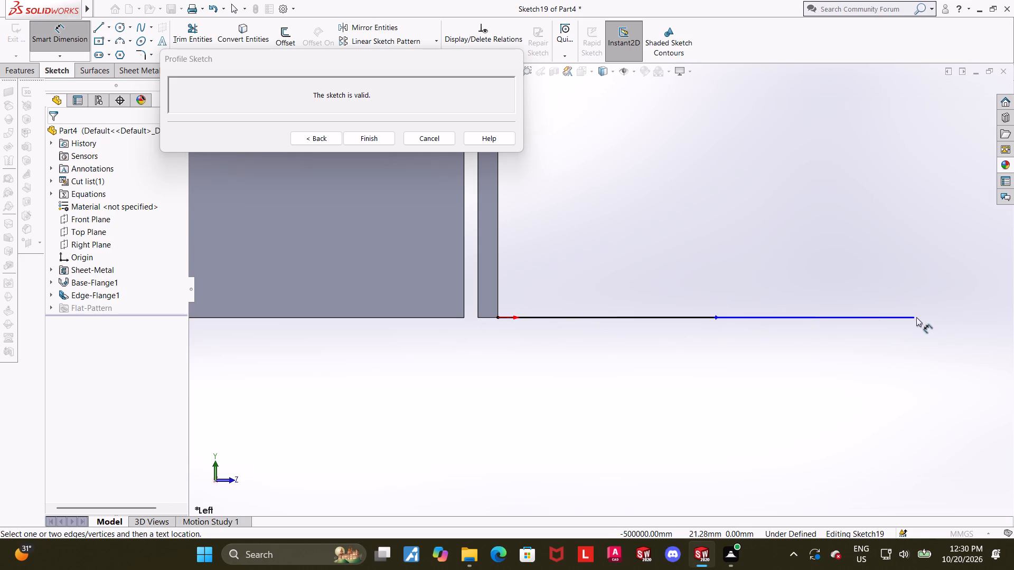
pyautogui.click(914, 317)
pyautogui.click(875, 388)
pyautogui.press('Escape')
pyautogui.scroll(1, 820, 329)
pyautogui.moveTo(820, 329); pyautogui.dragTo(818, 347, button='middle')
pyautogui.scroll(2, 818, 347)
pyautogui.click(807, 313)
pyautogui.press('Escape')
# Examine the tab profile against the bend preview from side and oblique views.
pyautogui.scroll(-4, 680, 240)
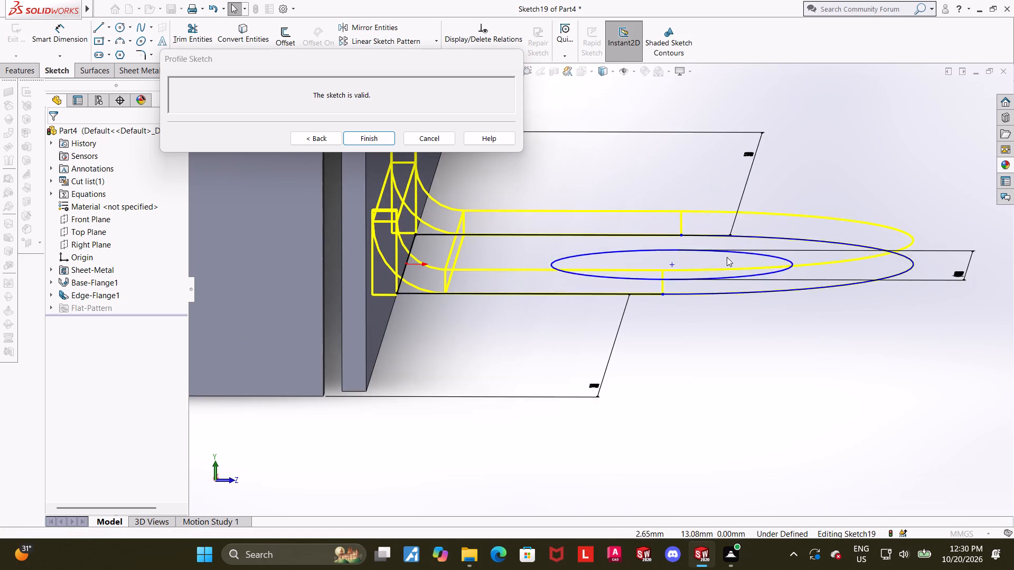
pyautogui.moveTo(725, 289); pyautogui.dragTo(724, 300, button='middle')
pyautogui.scroll(2, 726, 306)
pyautogui.moveTo(727, 307); pyautogui.dragTo(731, 315, button='middle')
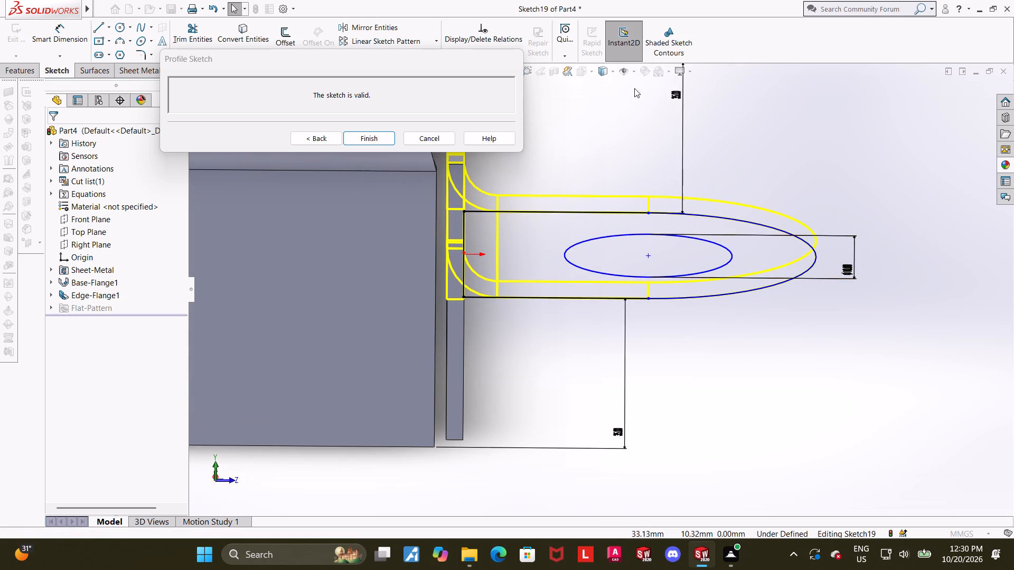
pyautogui.click(601, 71)
pyautogui.press('Escape')
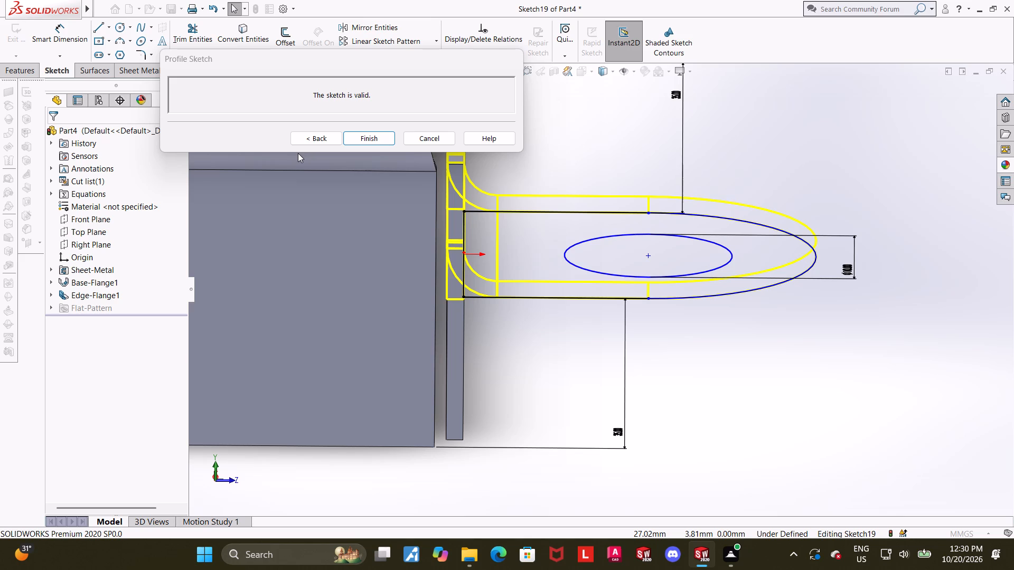
pyautogui.scroll(1, 539, 301)
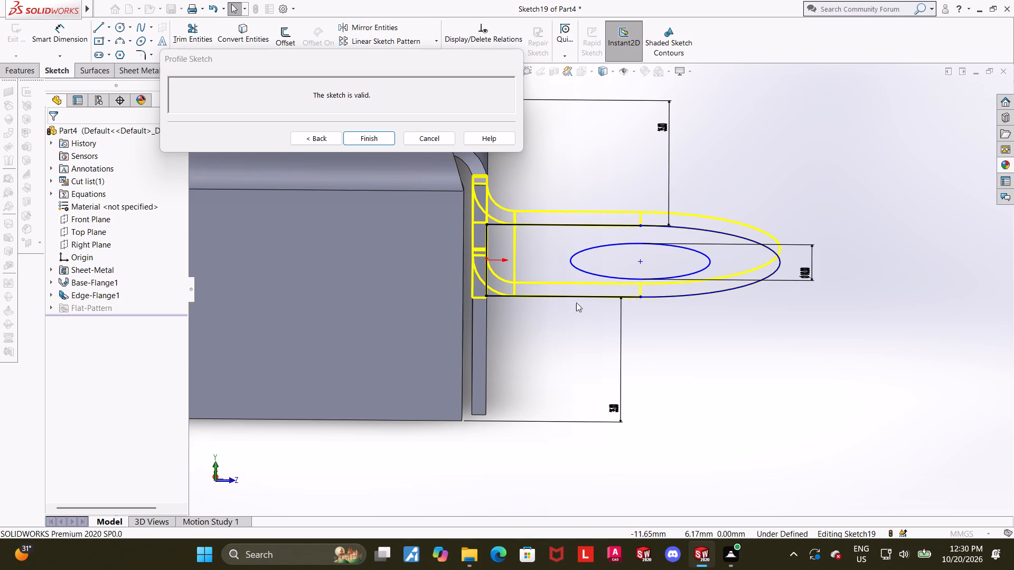
pyautogui.scroll(1, 682, 337)
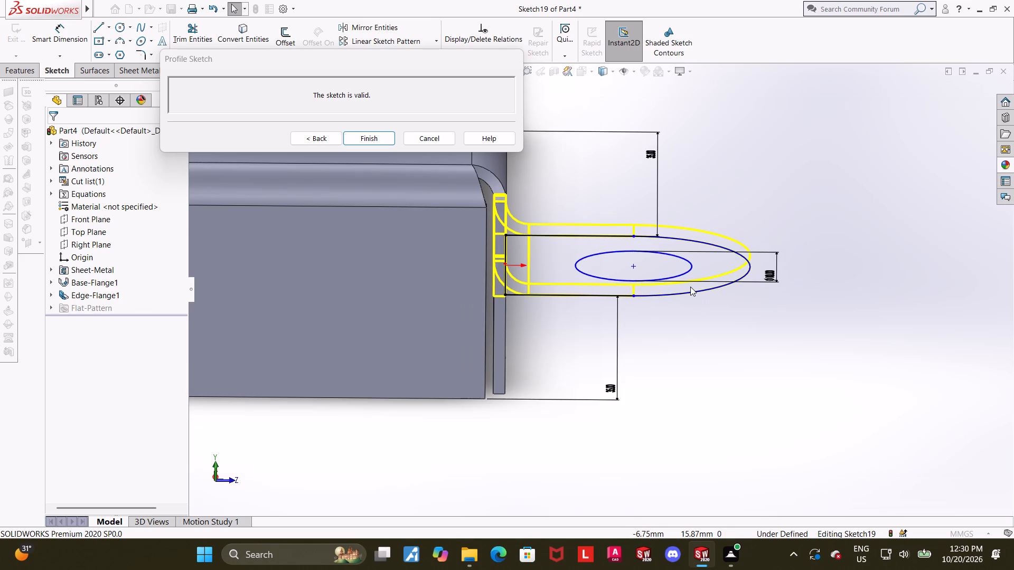
pyautogui.scroll(-1, 690, 287)
pyautogui.moveTo(678, 288); pyautogui.dragTo(670, 291, button='middle')
pyautogui.scroll(2, 672, 295)
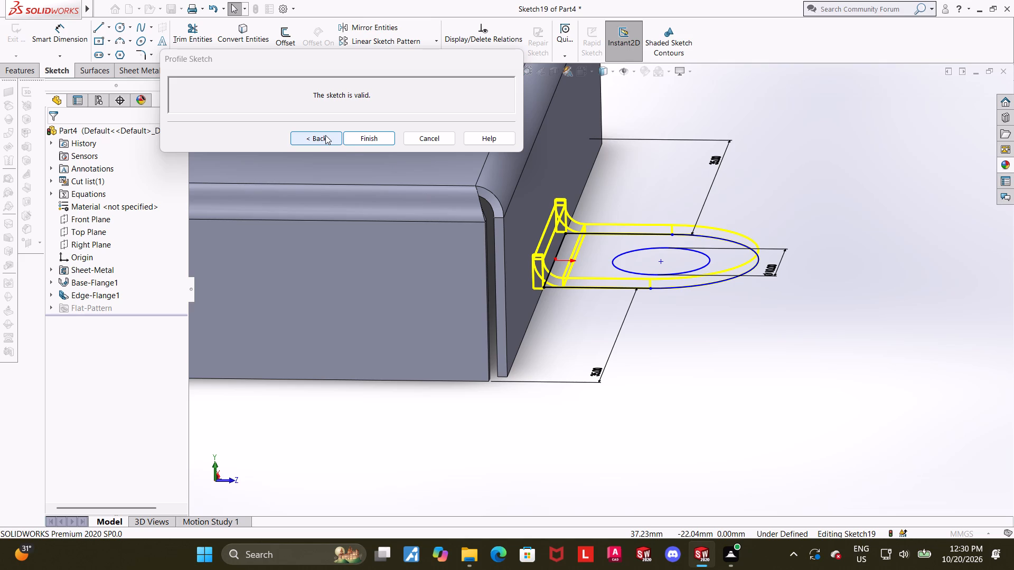
pyautogui.scroll(2, 807, 292)
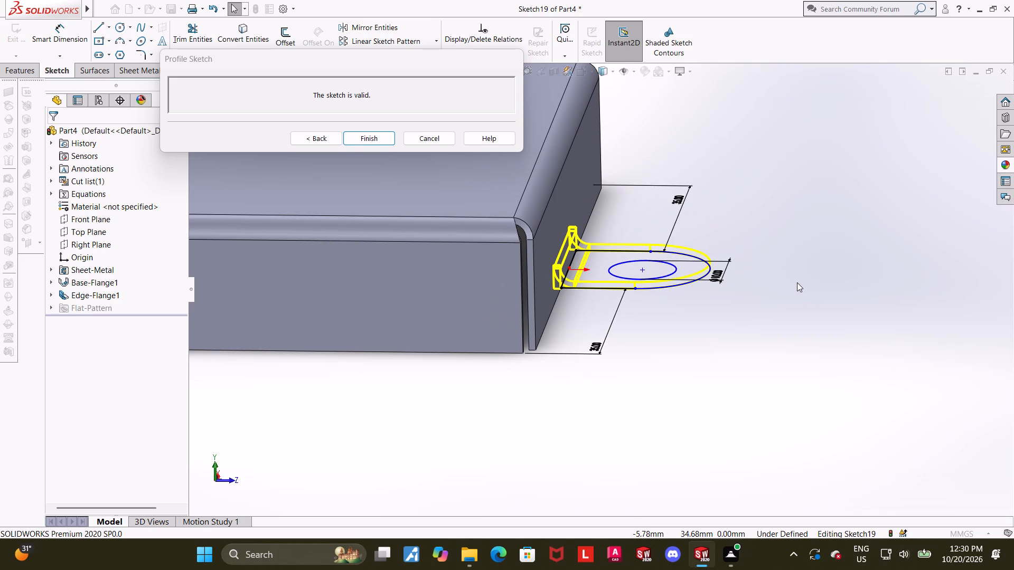
pyautogui.scroll(-1, 797, 282)
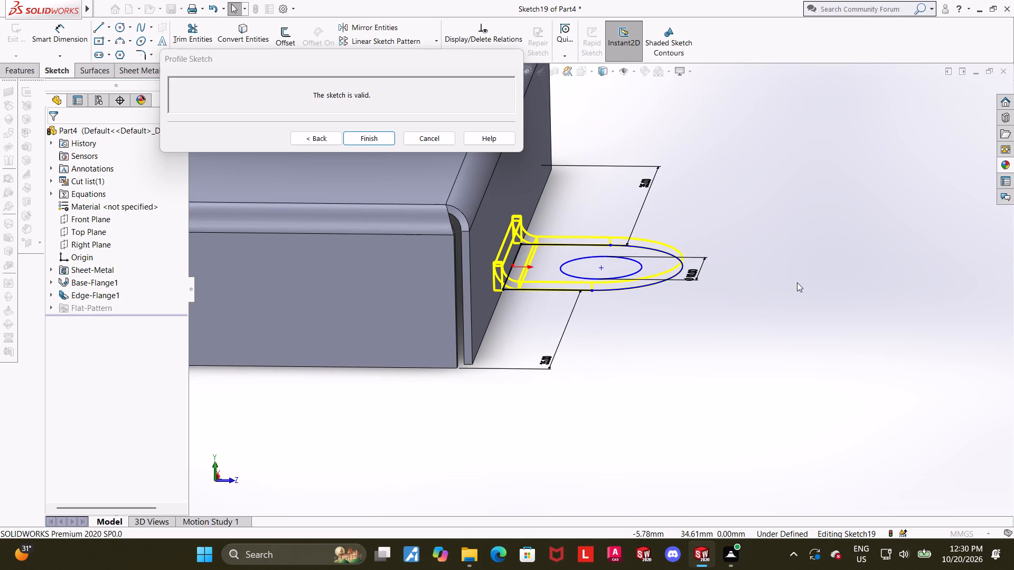
pyautogui.scroll(1, 797, 282)
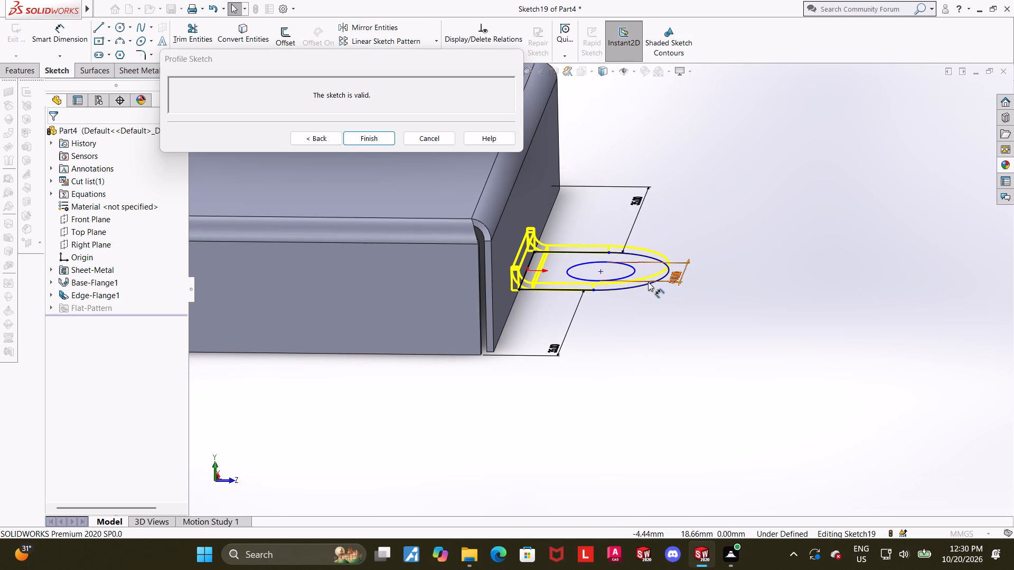
pyautogui.scroll(-1, 648, 282)
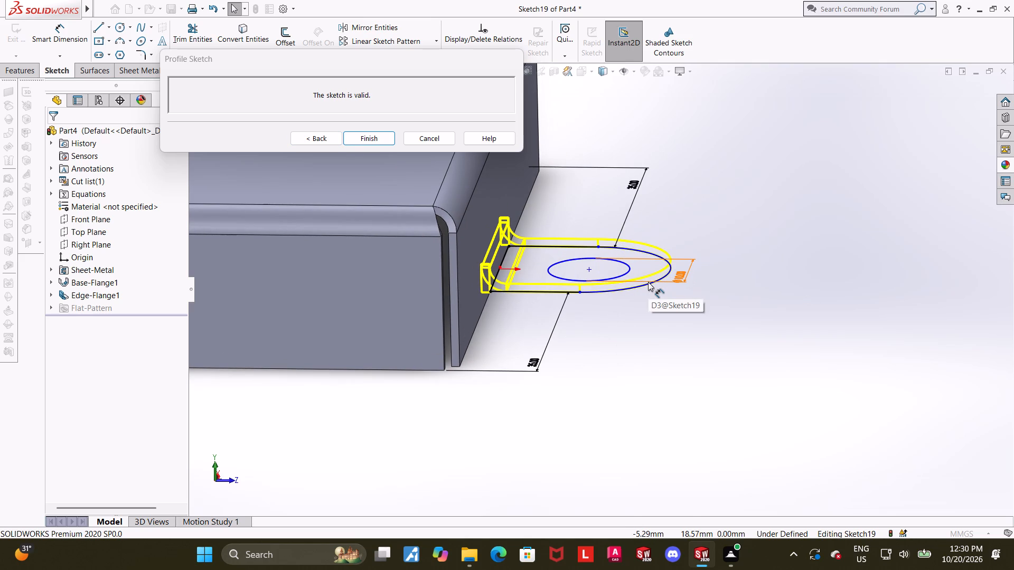
pyautogui.moveTo(589, 293); pyautogui.dragTo(577, 297, button='middle')
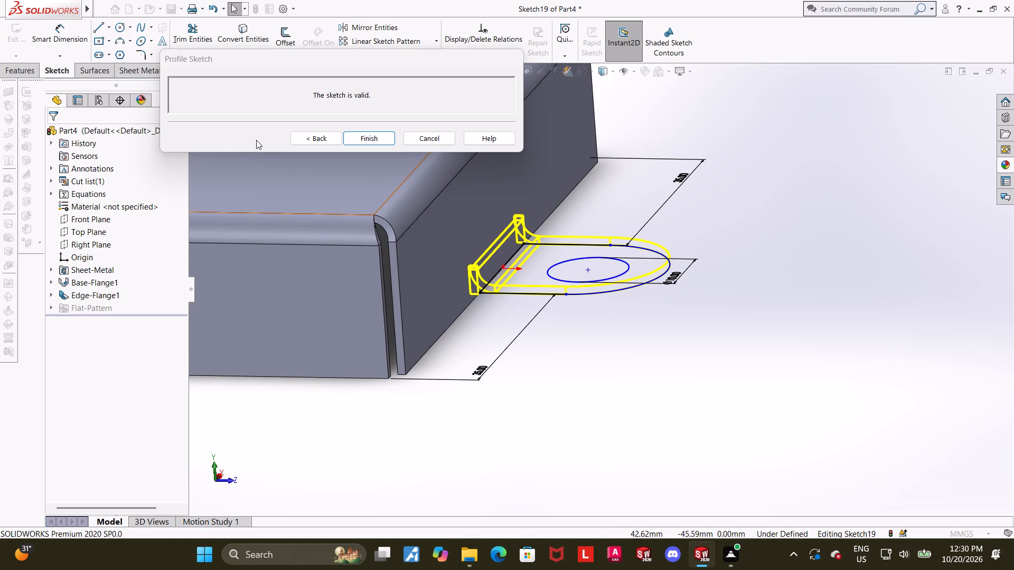
# Return to the edge flange settings and examine the tab's preview and dimensions in the top view.
pyautogui.click(319, 144)
pyautogui.scroll(2, 330, 194)
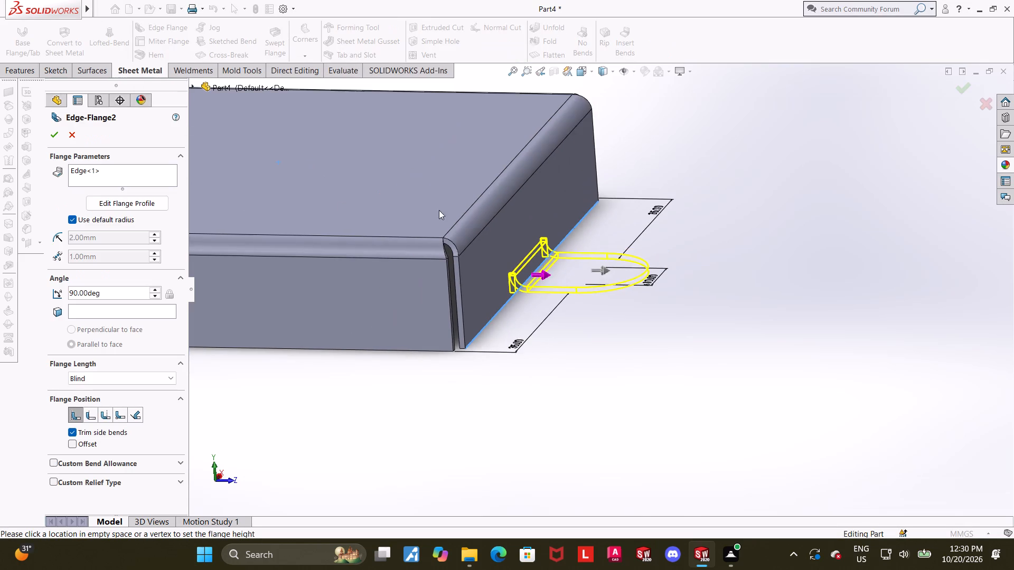
pyautogui.scroll(-2, 544, 279)
pyautogui.moveTo(558, 280); pyautogui.dragTo(564, 262, button='middle')
pyautogui.click(584, 68)
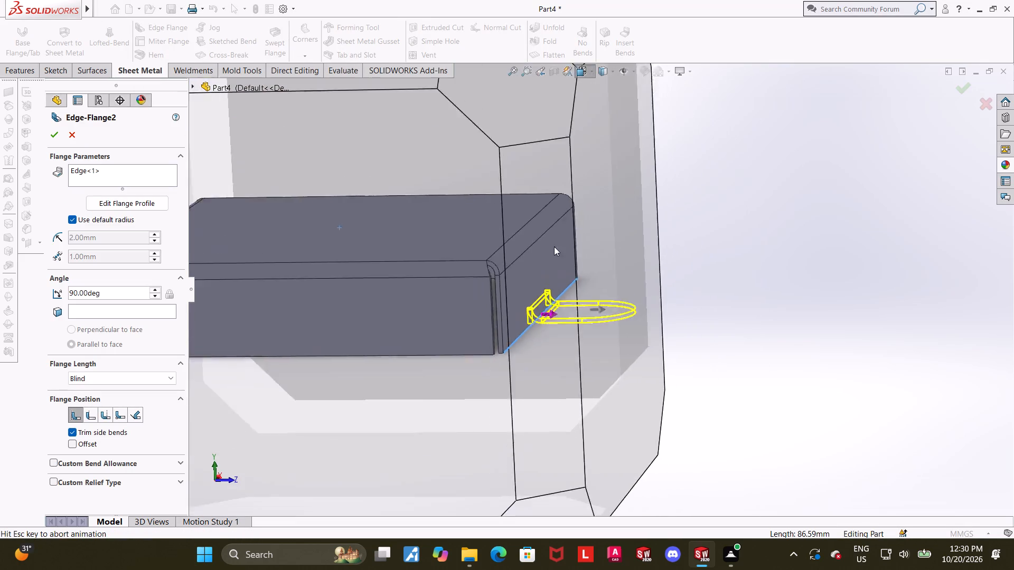
pyautogui.click(520, 229)
pyautogui.scroll(2, 757, 345)
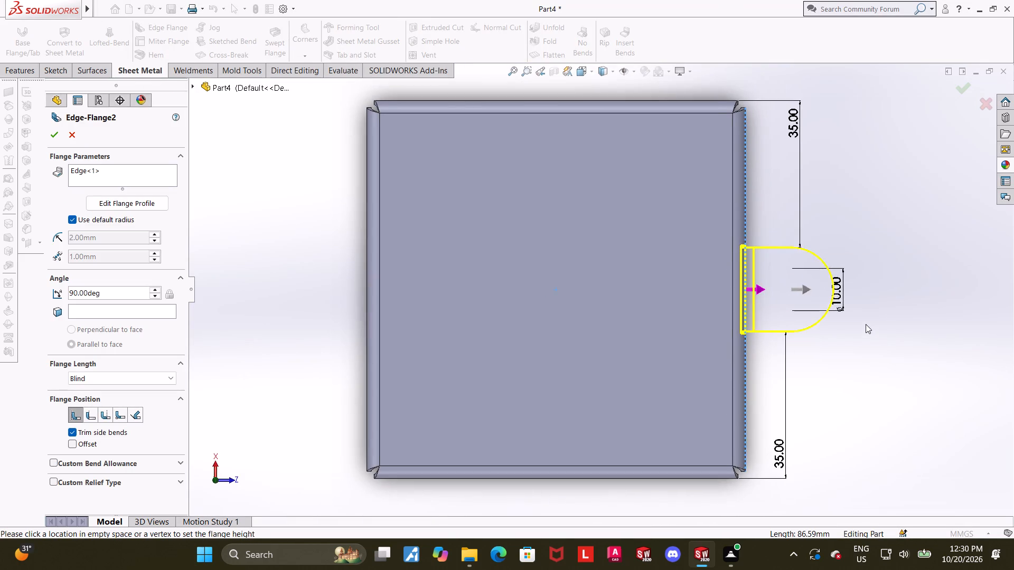
pyautogui.scroll(-1, 865, 324)
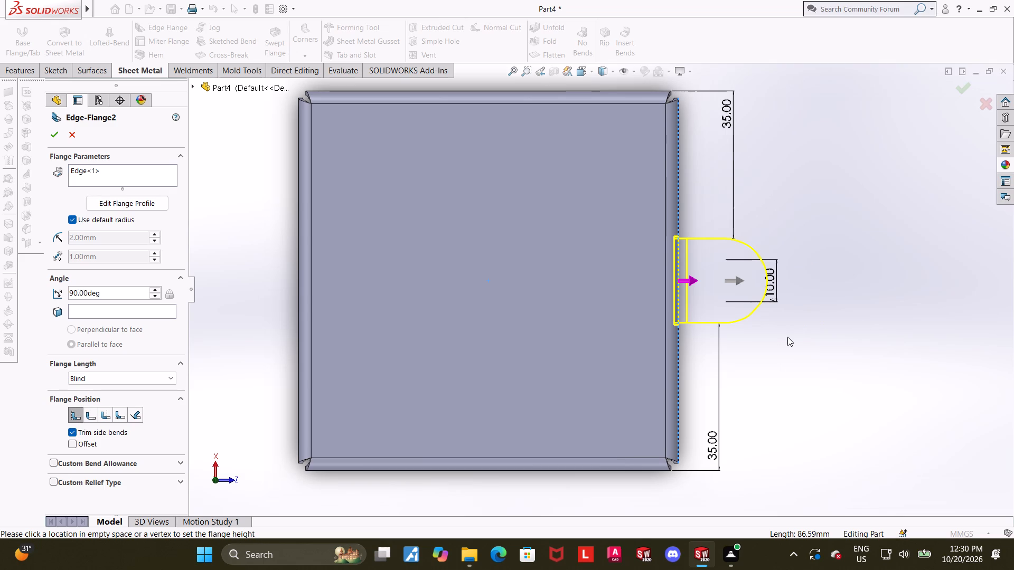
pyautogui.scroll(1, 787, 337)
pyautogui.scroll(-1, 768, 248)
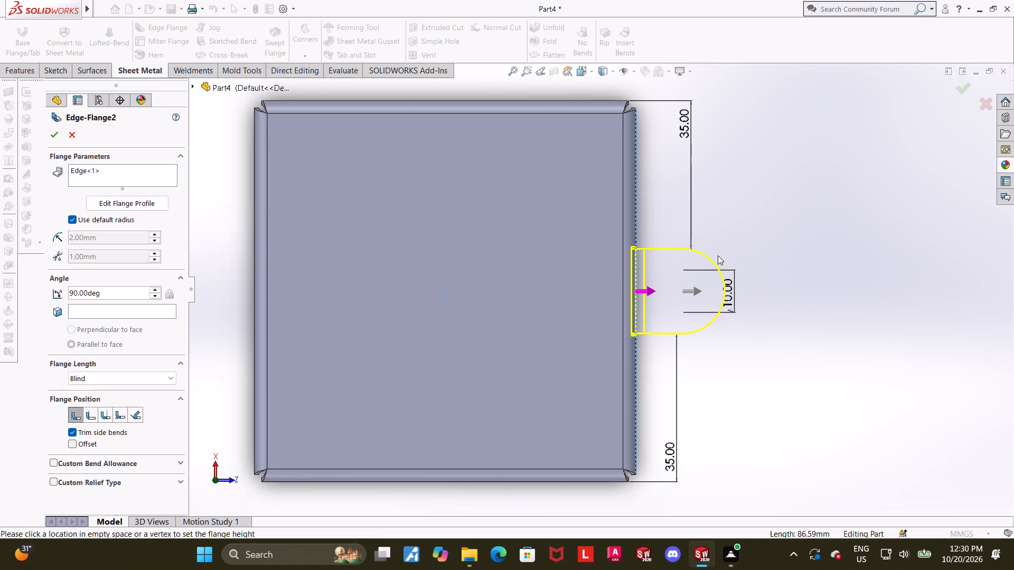
pyautogui.scroll(-2, 730, 284)
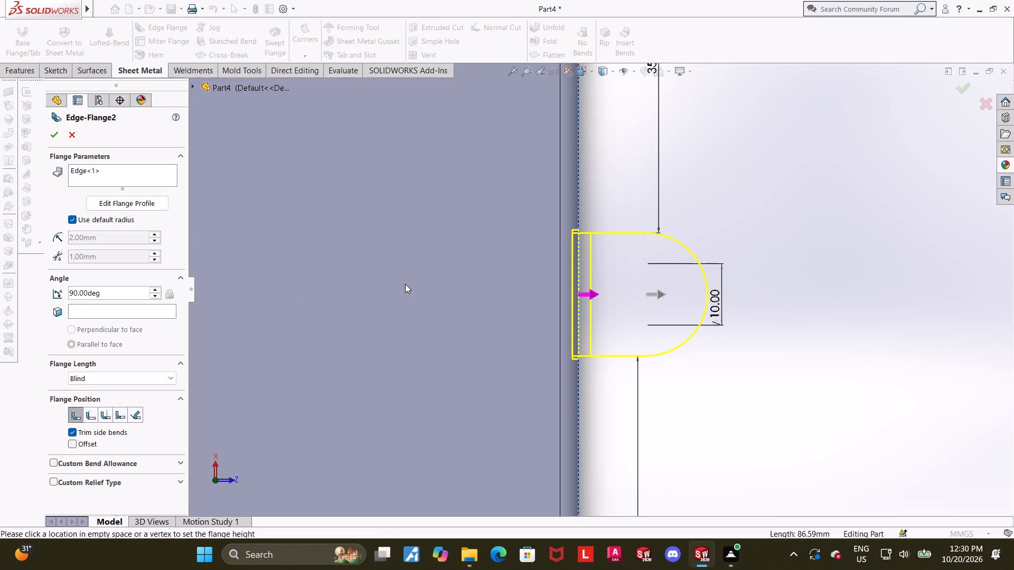
# Discard the unfinished edge flange that holds the round-ended tab on the +Z side.
pyautogui.click(76, 129)
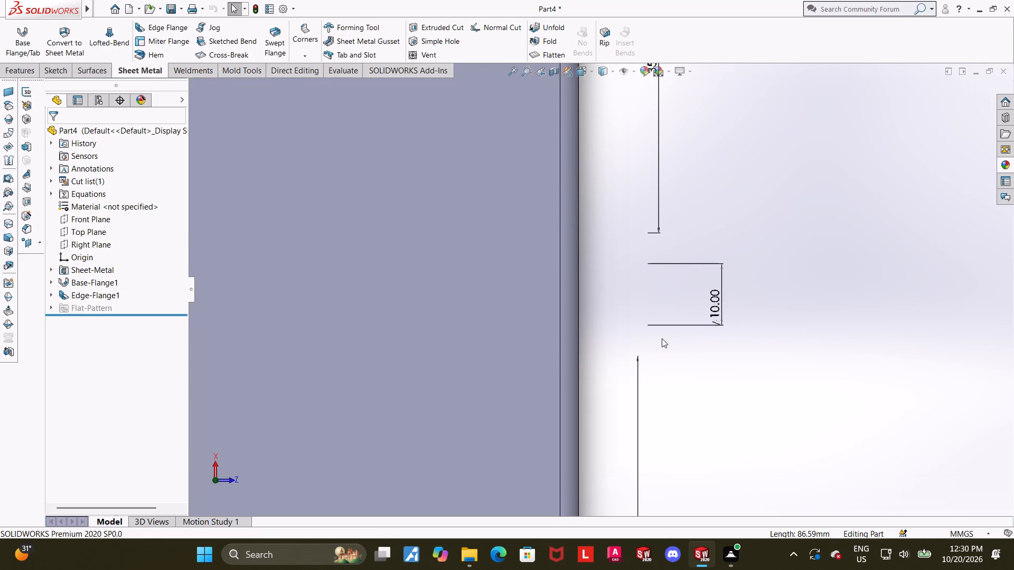
pyautogui.scroll(5, 692, 340)
pyautogui.click(736, 344)
pyautogui.click(87, 291)
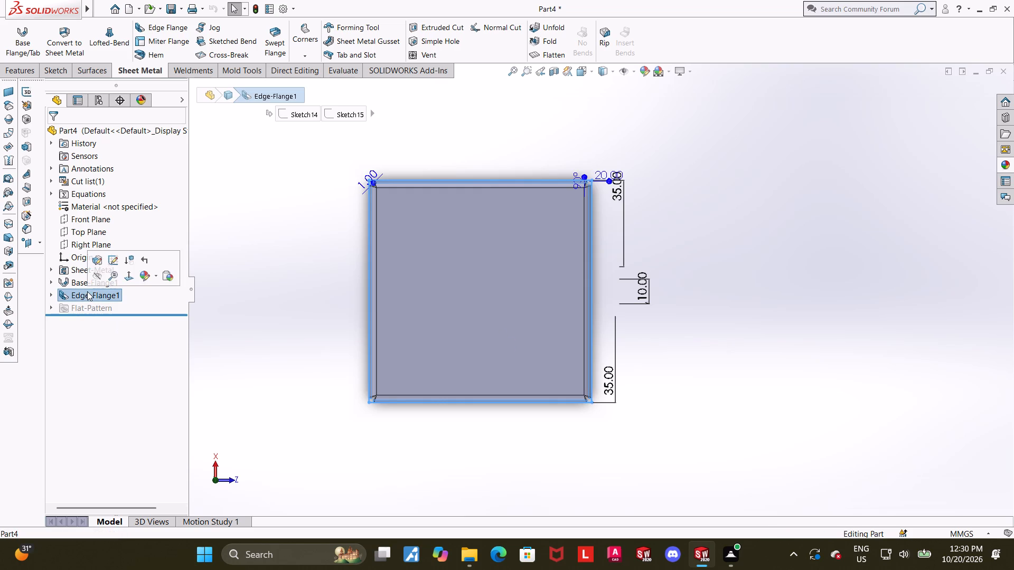
pyautogui.moveTo(492, 417); pyautogui.dragTo(490, 329, button='middle')
pyautogui.click(742, 360)
pyautogui.scroll(-2, 711, 349)
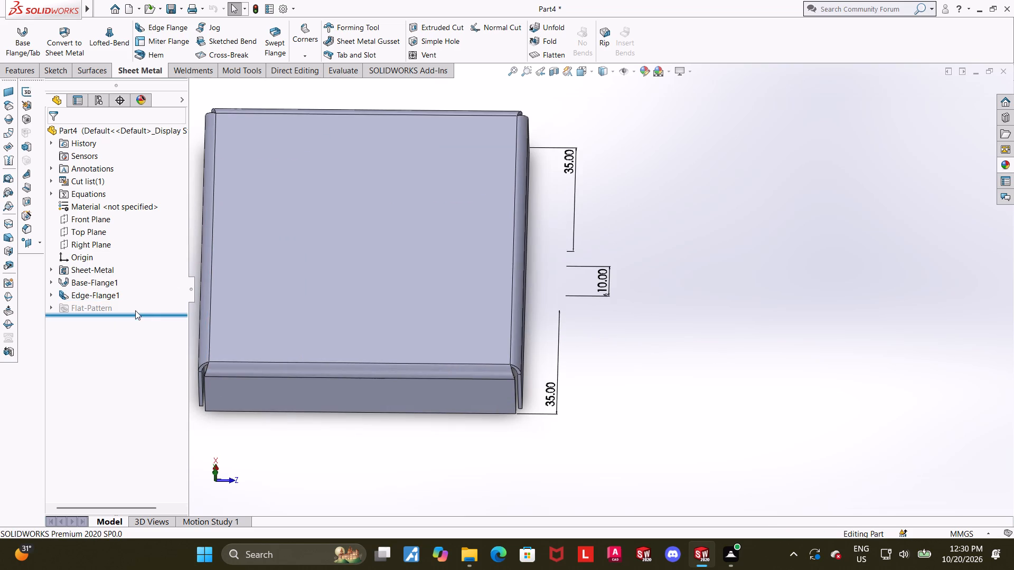
pyautogui.click(662, 282)
pyautogui.moveTo(652, 291); pyautogui.dragTo(649, 274, button='middle')
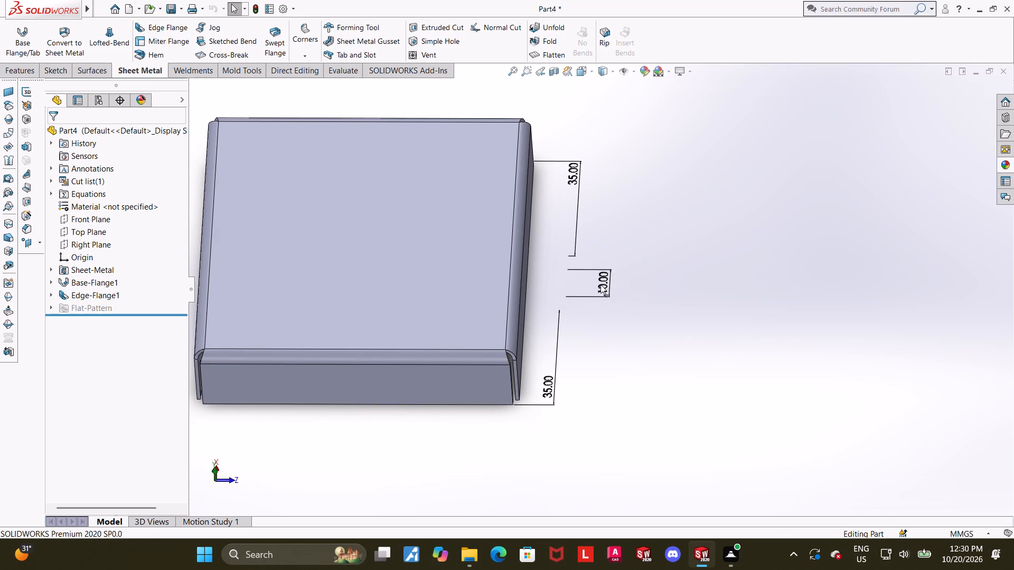
pyautogui.rightClick(600, 284)
pyautogui.press('Escape')
# Start an edge flange on the lower outer edge of the -Z side flange, pointing outward with a 20 mm length.
pyautogui.moveTo(565, 351); pyautogui.dragTo(629, 362, button='middle')
pyautogui.scroll(2, 548, 321)
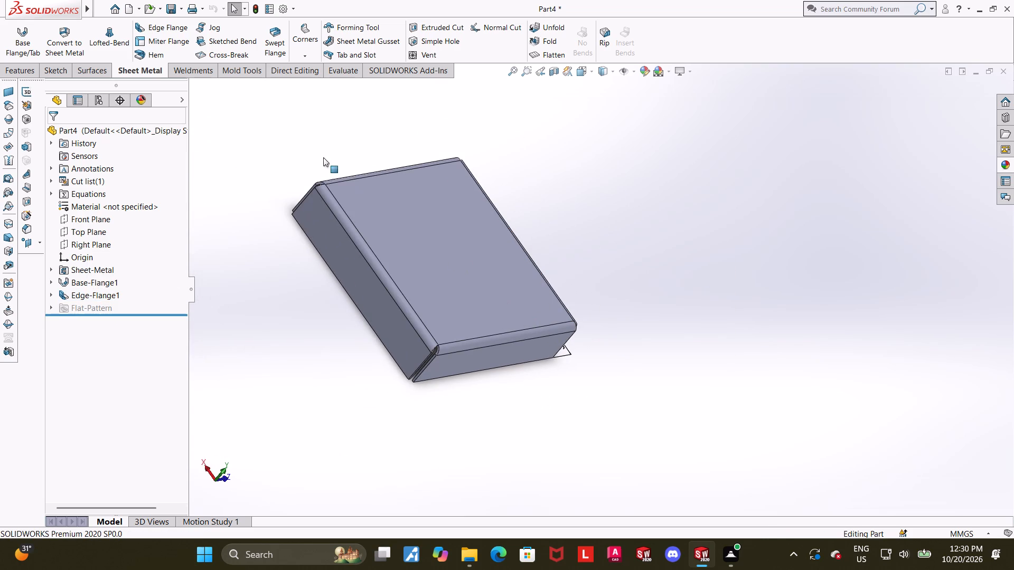
pyautogui.click(171, 29)
pyautogui.click(358, 308)
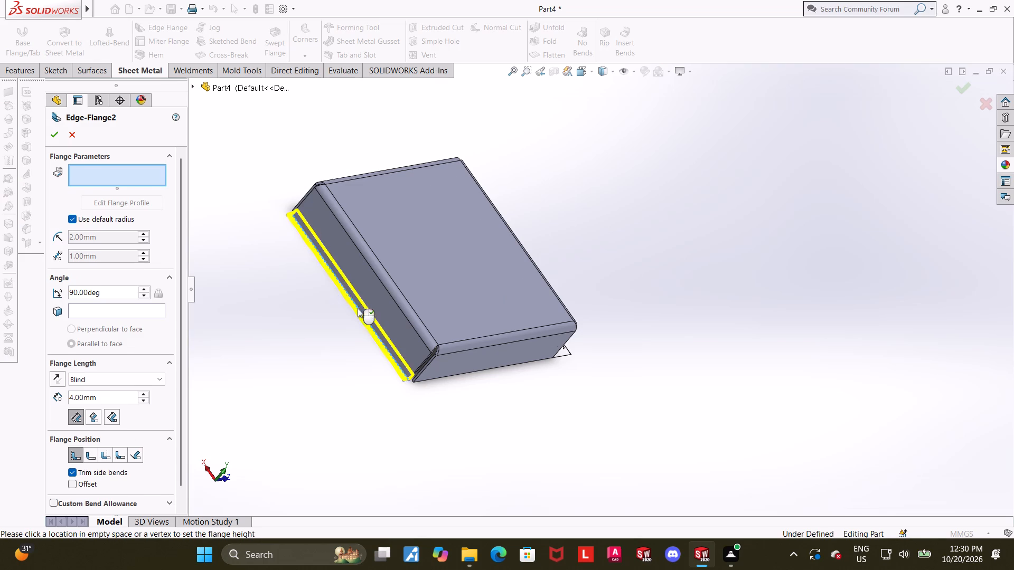
pyautogui.click(309, 322)
pyautogui.moveTo(461, 390); pyautogui.dragTo(437, 394, button='middle')
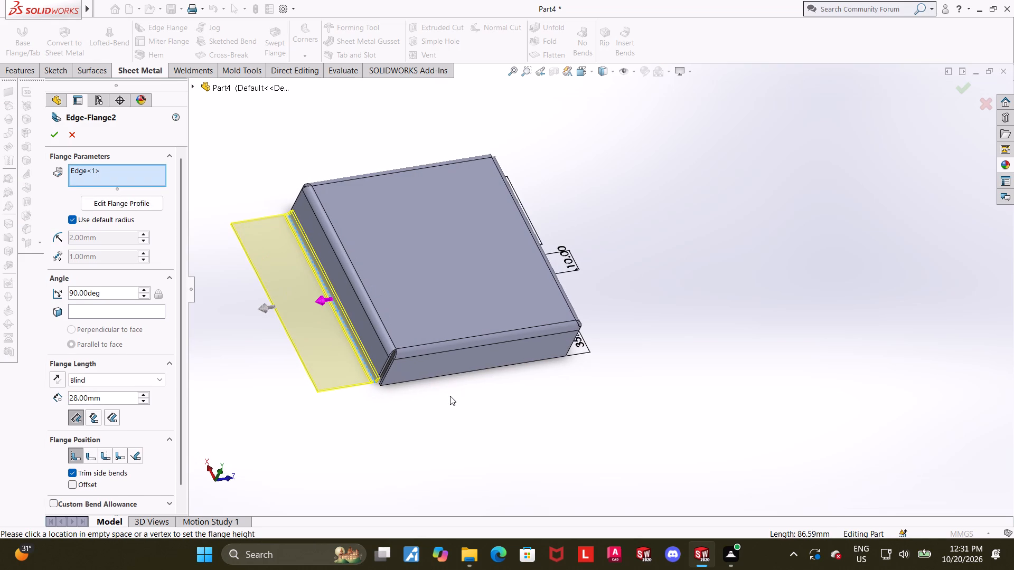
pyautogui.moveTo(115, 400); pyautogui.dragTo(1, 381)
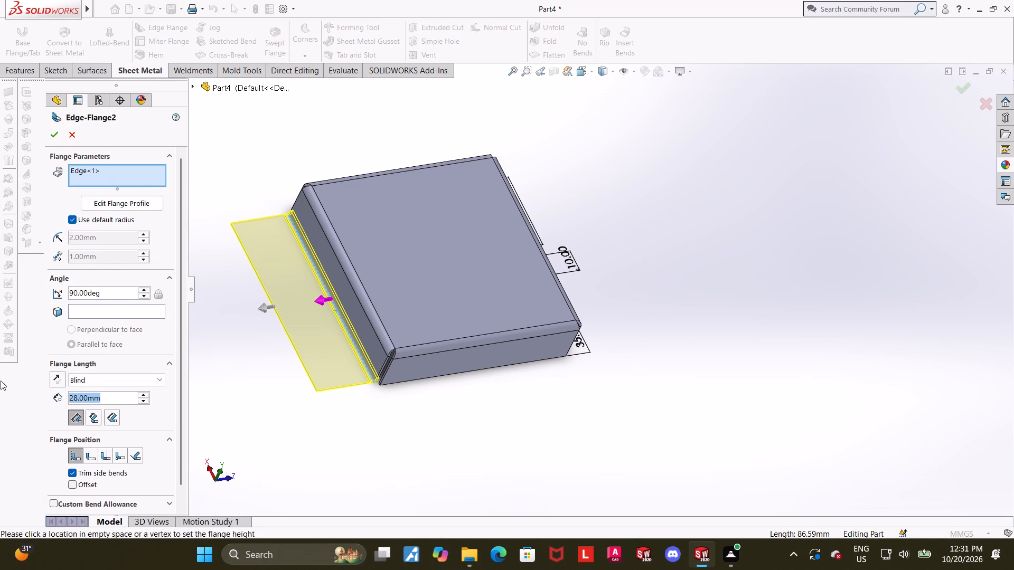
pyautogui.moveTo(1, 381); pyautogui.dragTo(0, 381)
pyautogui.write('20')
pyautogui.press('Return')
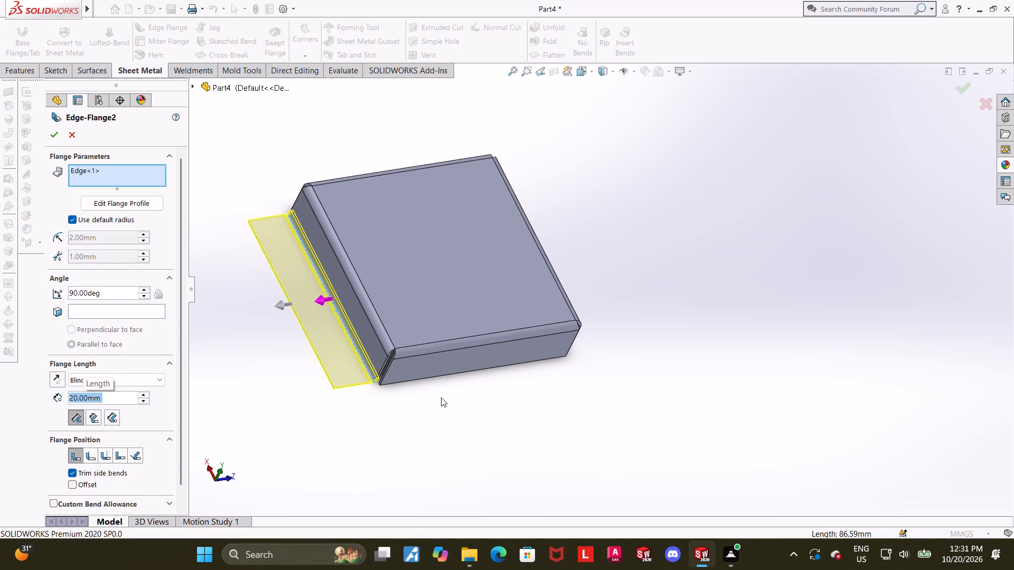
# Edit the new flange's profile in the top view, pulling both side lines inward to form a narrow central tab.
pyautogui.moveTo(440, 399); pyautogui.dragTo(427, 404, button='middle')
pyautogui.scroll(-2, 189, 318)
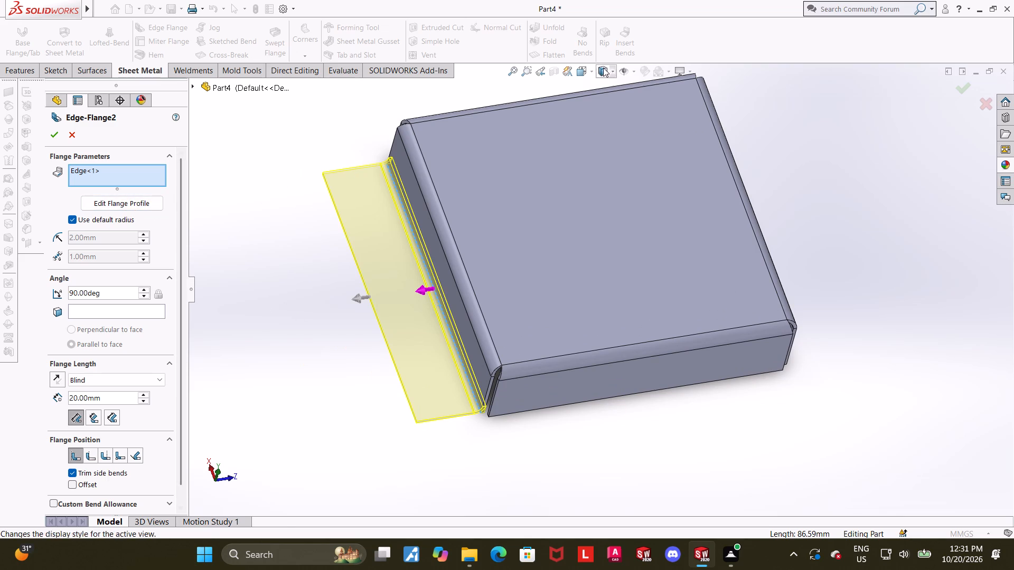
pyautogui.click(585, 67)
pyautogui.click(450, 296)
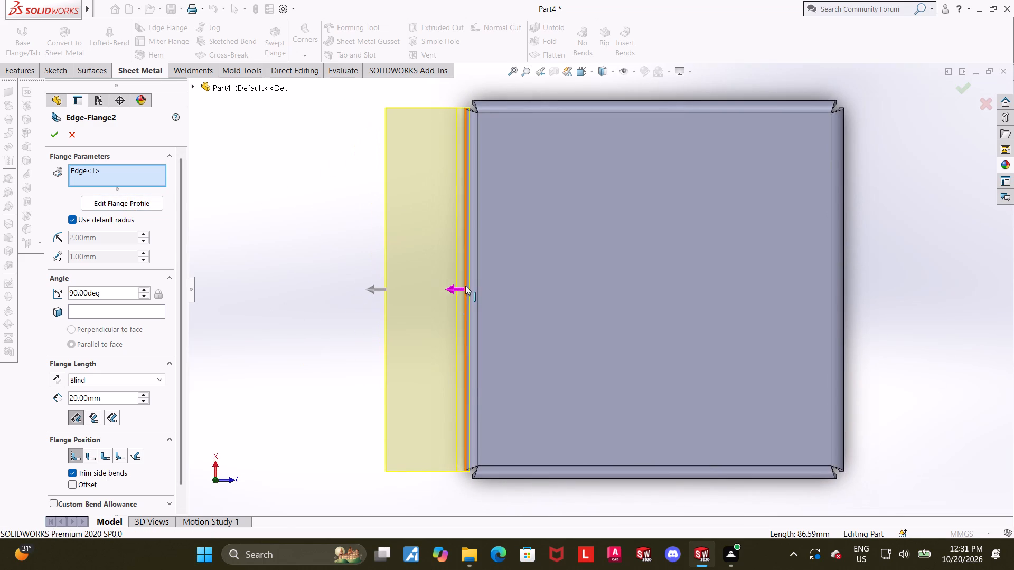
pyautogui.click(98, 210)
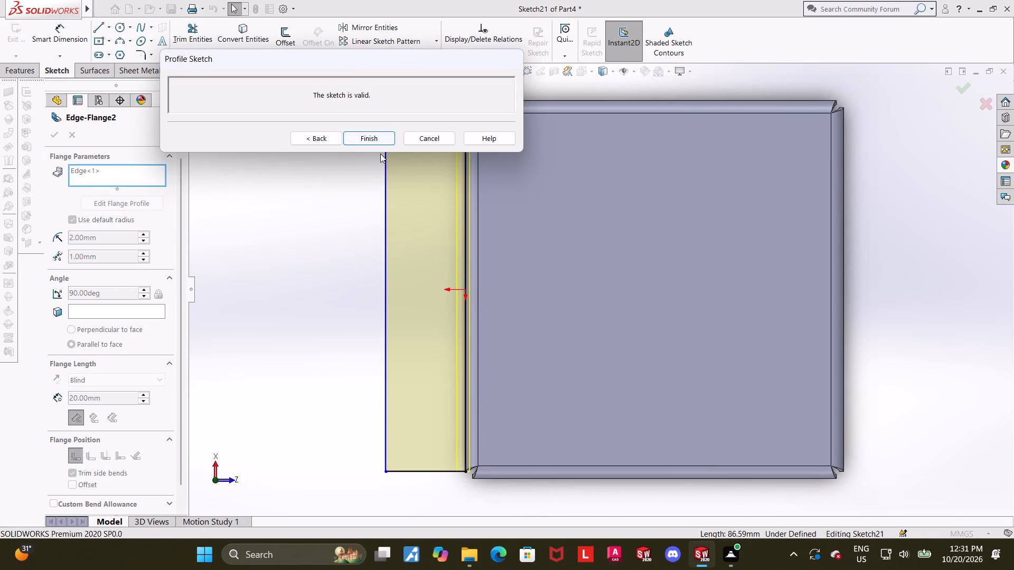
pyautogui.moveTo(367, 62); pyautogui.dragTo(760, 36)
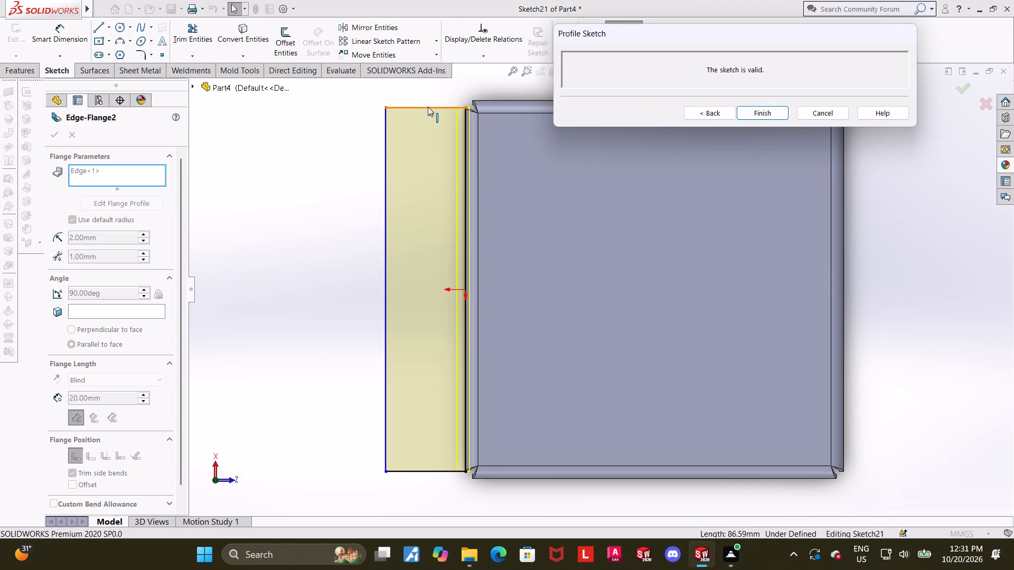
pyautogui.moveTo(428, 107); pyautogui.dragTo(427, 213)
pyautogui.moveTo(436, 471); pyautogui.dragTo(429, 330)
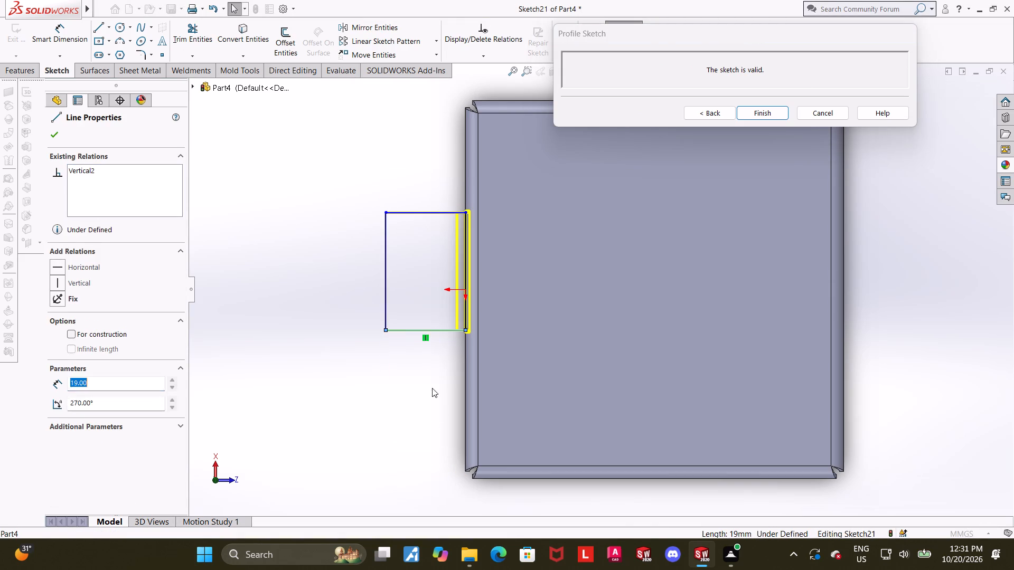
pyautogui.click(429, 432)
pyautogui.keyDown('ctrl'); pyautogui.click(434, 212); pyautogui.keyUp('ctrl')
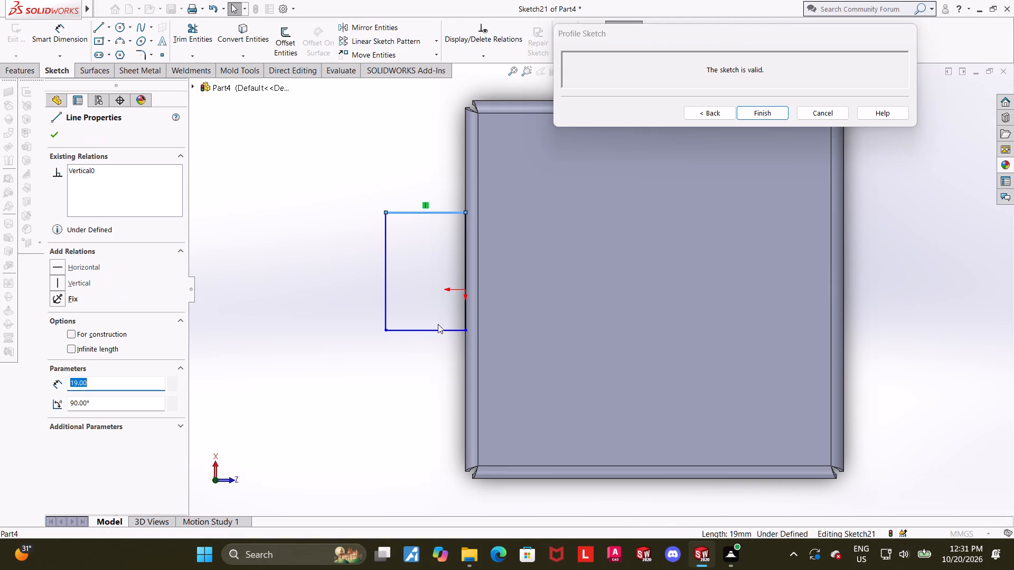
# Dimension the tab's -X side line 35 mm from the part's outer -X edge.
pyautogui.click(71, 31)
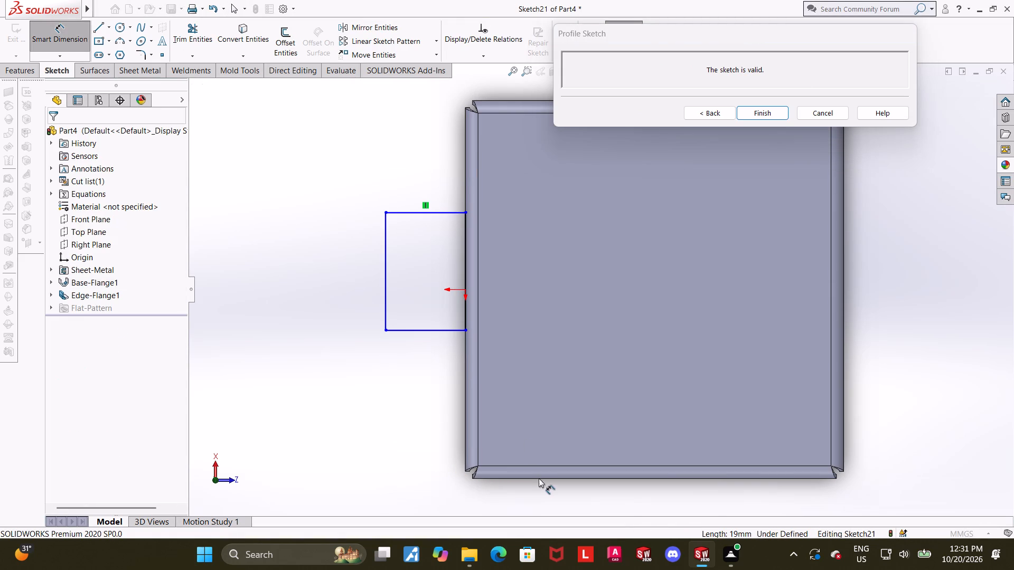
pyautogui.click(521, 479)
pyautogui.click(419, 331)
pyautogui.click(408, 432)
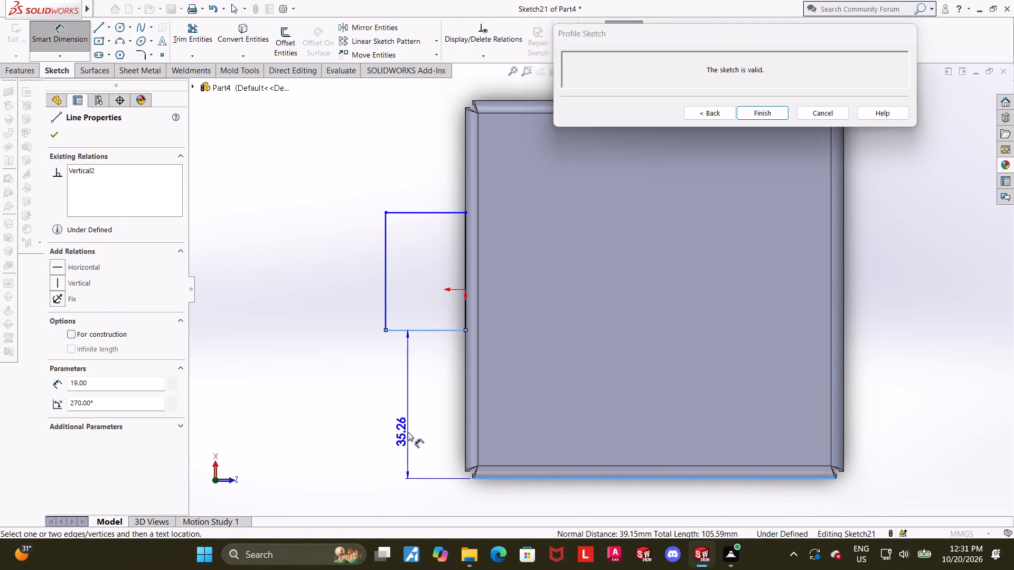
pyautogui.write('35')
pyautogui.press('Return')
pyautogui.press('Escape')
pyautogui.press('Escape')
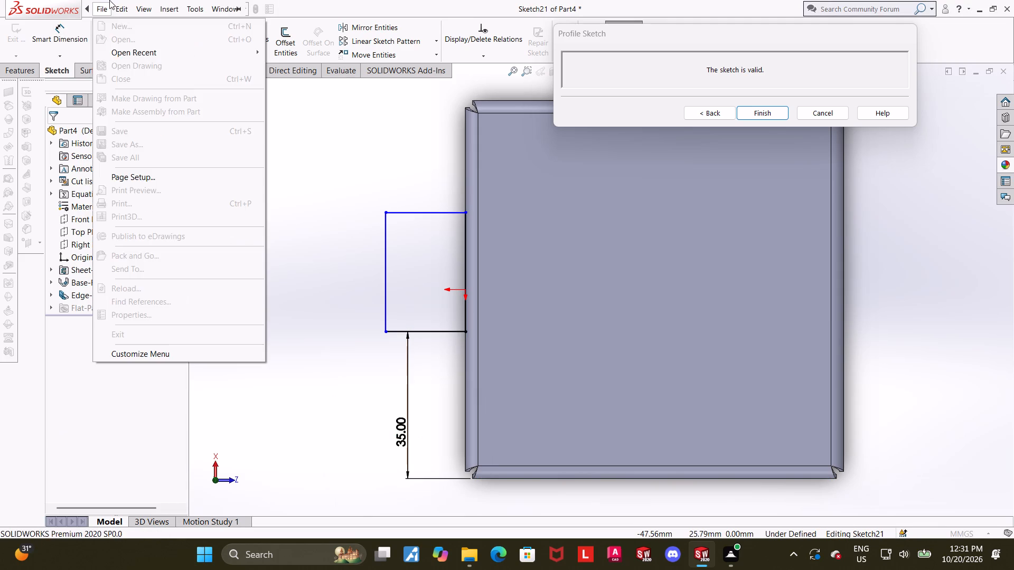
# Dimension the tab's +X side line 35 mm from the part's outer +X edge.
pyautogui.click(60, 27)
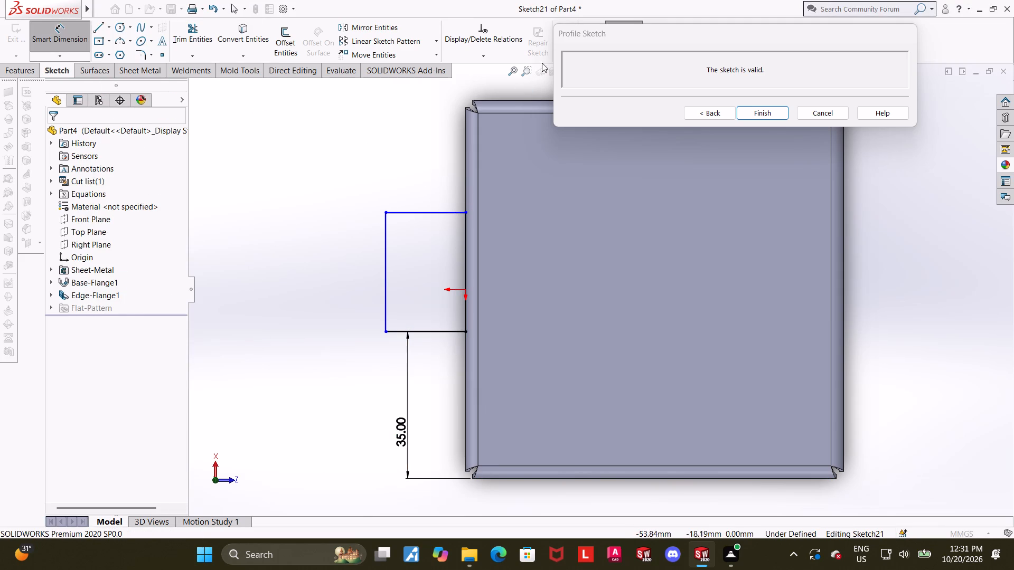
pyautogui.click(519, 99)
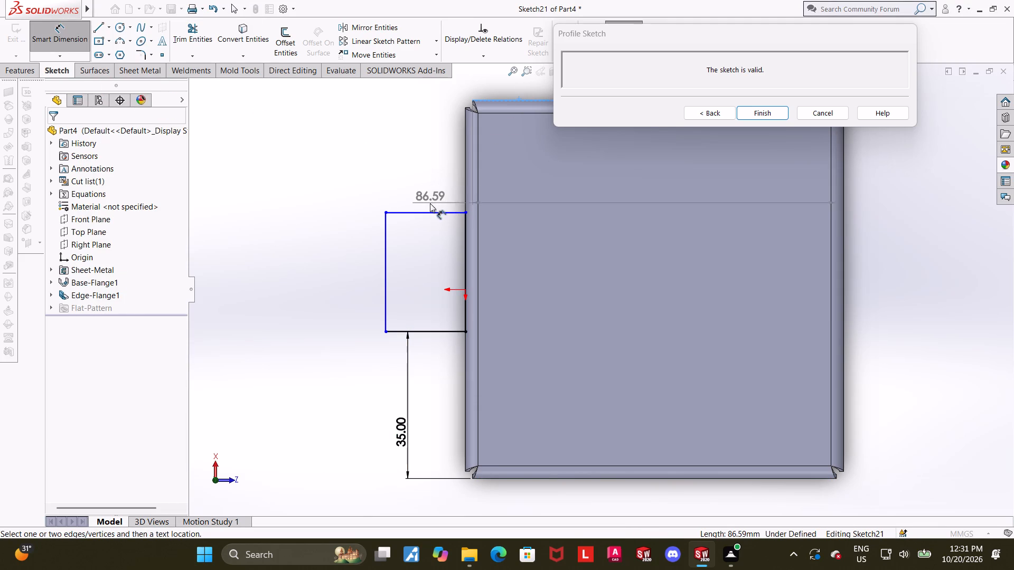
pyautogui.click(430, 215)
pyautogui.click(330, 187)
pyautogui.write('35')
pyautogui.press('Return')
pyautogui.press('Escape')
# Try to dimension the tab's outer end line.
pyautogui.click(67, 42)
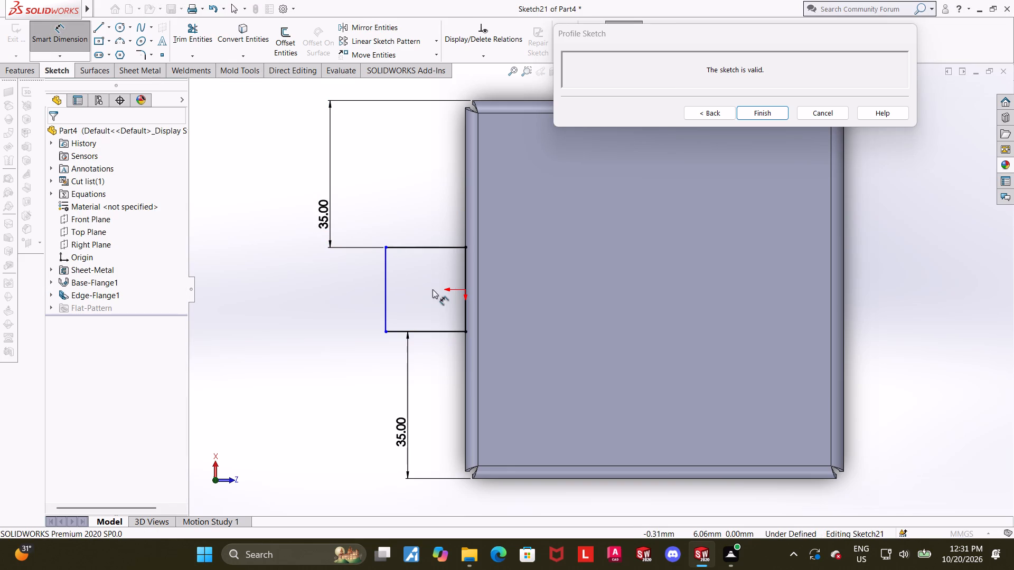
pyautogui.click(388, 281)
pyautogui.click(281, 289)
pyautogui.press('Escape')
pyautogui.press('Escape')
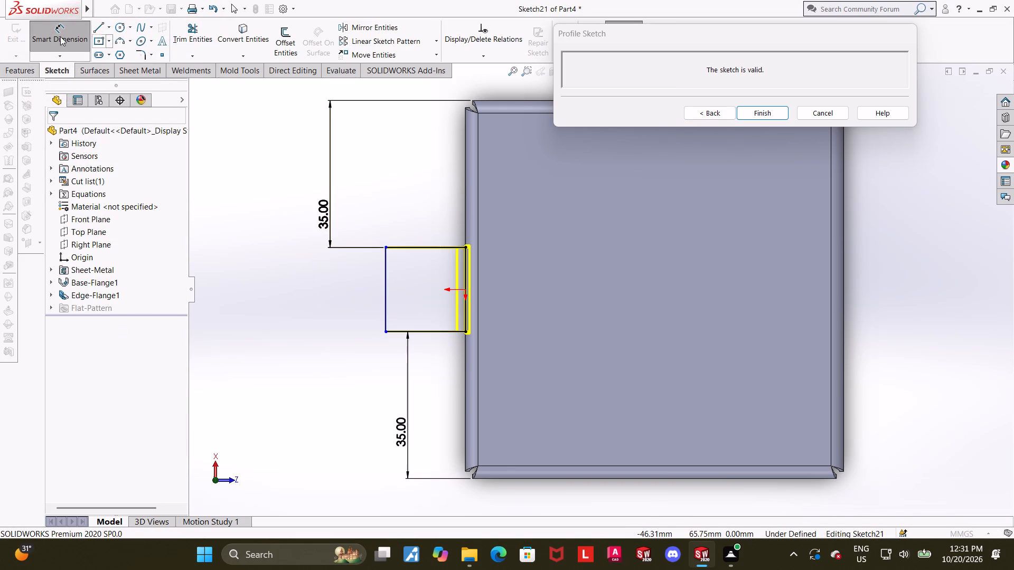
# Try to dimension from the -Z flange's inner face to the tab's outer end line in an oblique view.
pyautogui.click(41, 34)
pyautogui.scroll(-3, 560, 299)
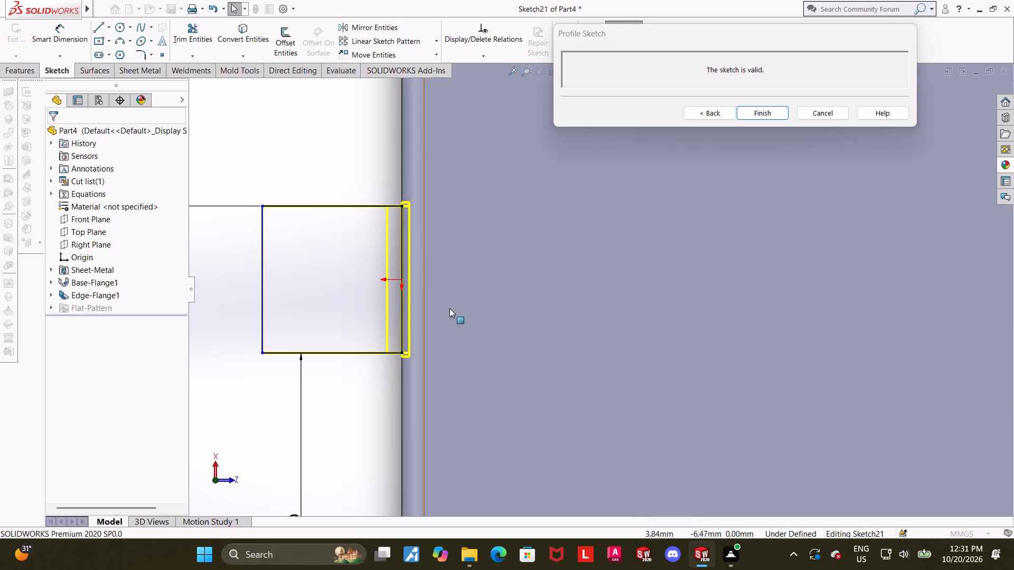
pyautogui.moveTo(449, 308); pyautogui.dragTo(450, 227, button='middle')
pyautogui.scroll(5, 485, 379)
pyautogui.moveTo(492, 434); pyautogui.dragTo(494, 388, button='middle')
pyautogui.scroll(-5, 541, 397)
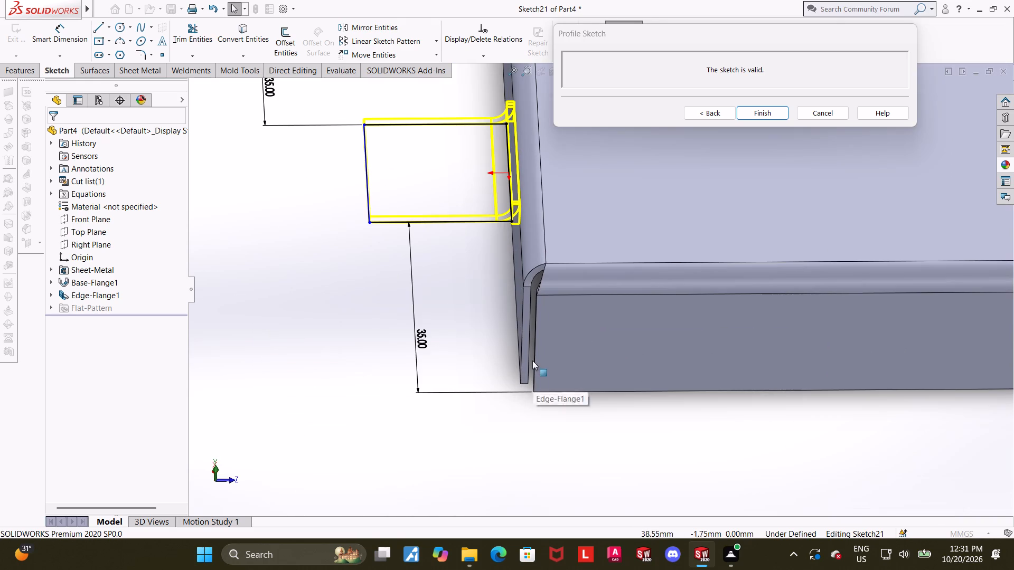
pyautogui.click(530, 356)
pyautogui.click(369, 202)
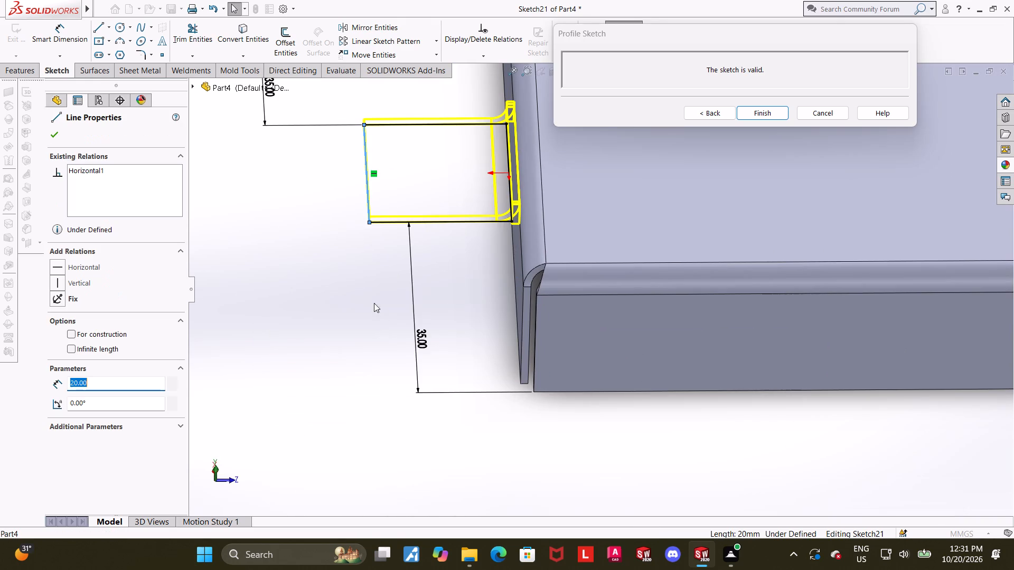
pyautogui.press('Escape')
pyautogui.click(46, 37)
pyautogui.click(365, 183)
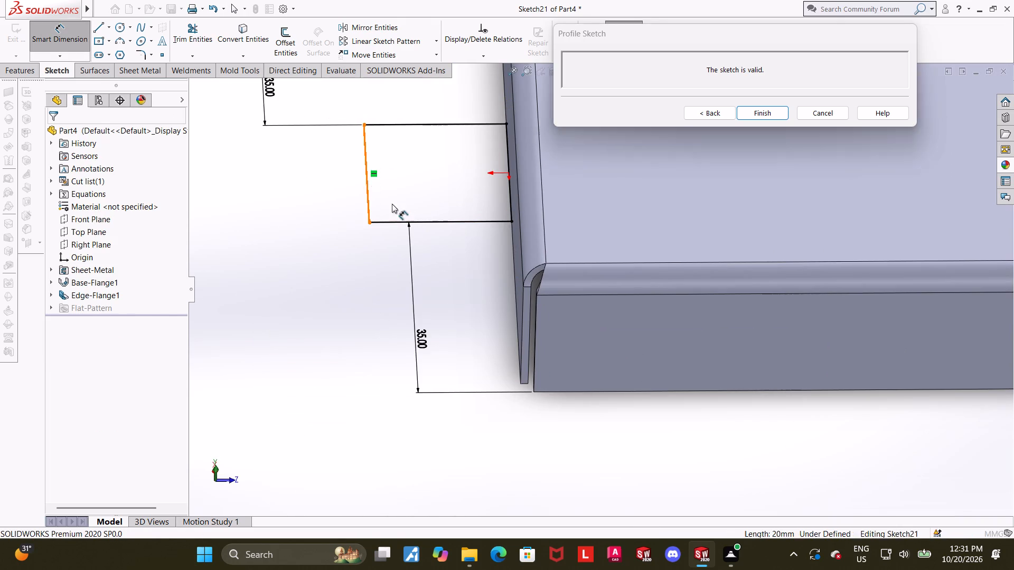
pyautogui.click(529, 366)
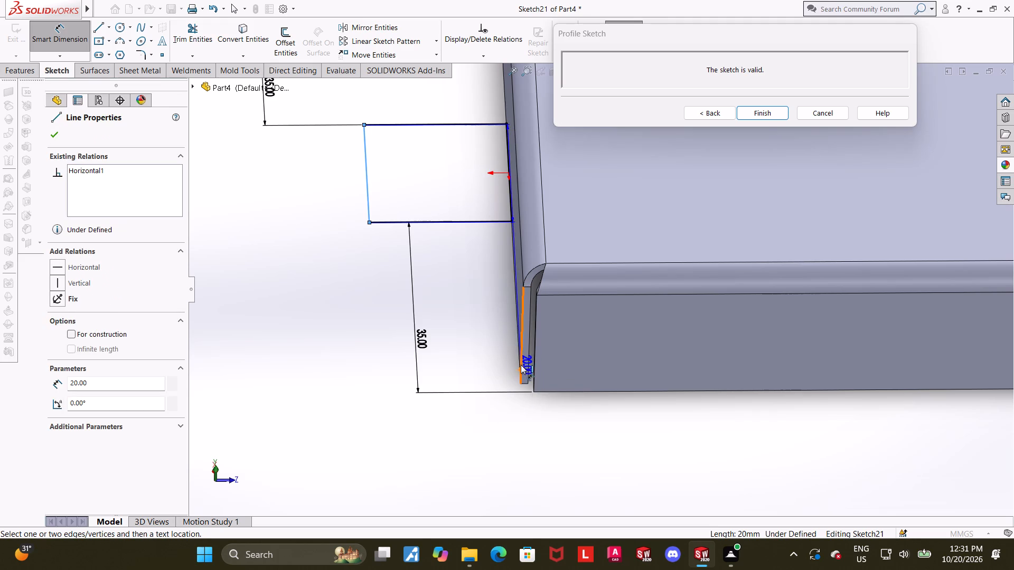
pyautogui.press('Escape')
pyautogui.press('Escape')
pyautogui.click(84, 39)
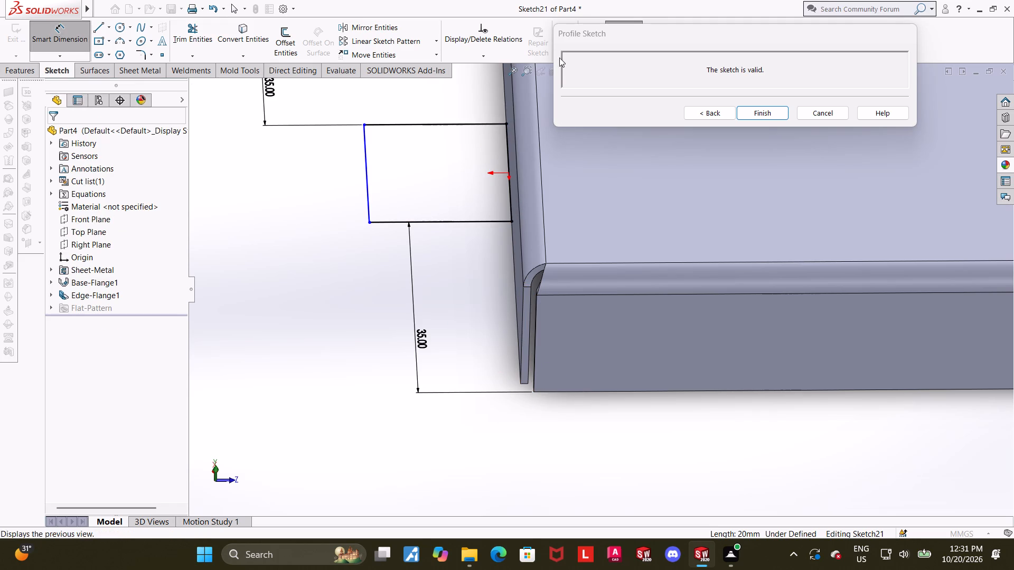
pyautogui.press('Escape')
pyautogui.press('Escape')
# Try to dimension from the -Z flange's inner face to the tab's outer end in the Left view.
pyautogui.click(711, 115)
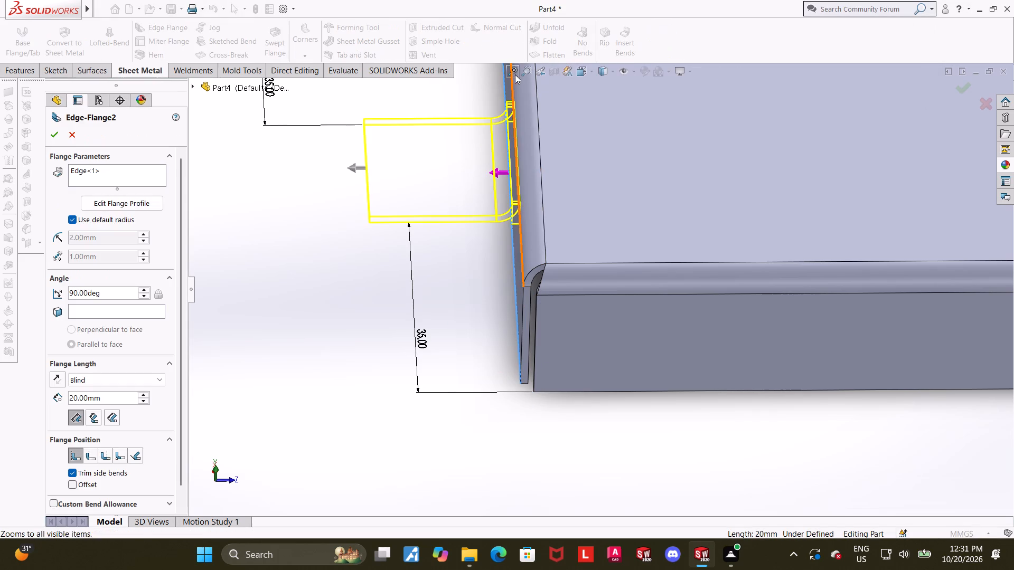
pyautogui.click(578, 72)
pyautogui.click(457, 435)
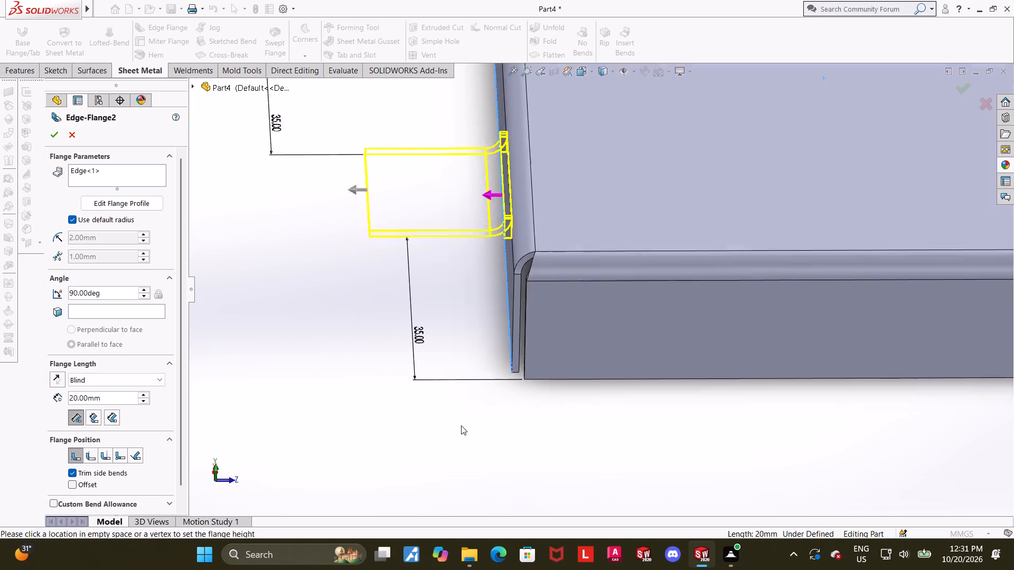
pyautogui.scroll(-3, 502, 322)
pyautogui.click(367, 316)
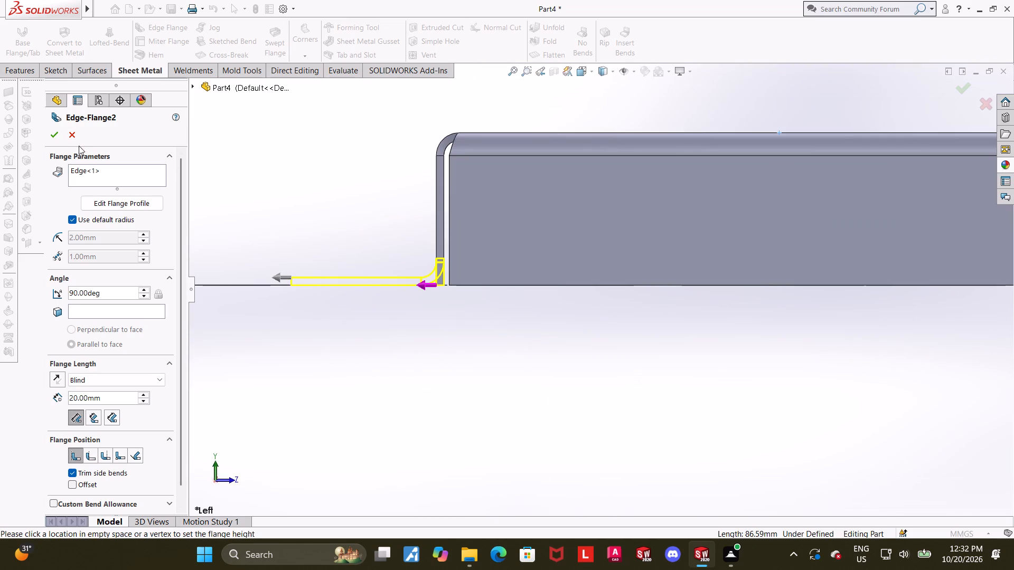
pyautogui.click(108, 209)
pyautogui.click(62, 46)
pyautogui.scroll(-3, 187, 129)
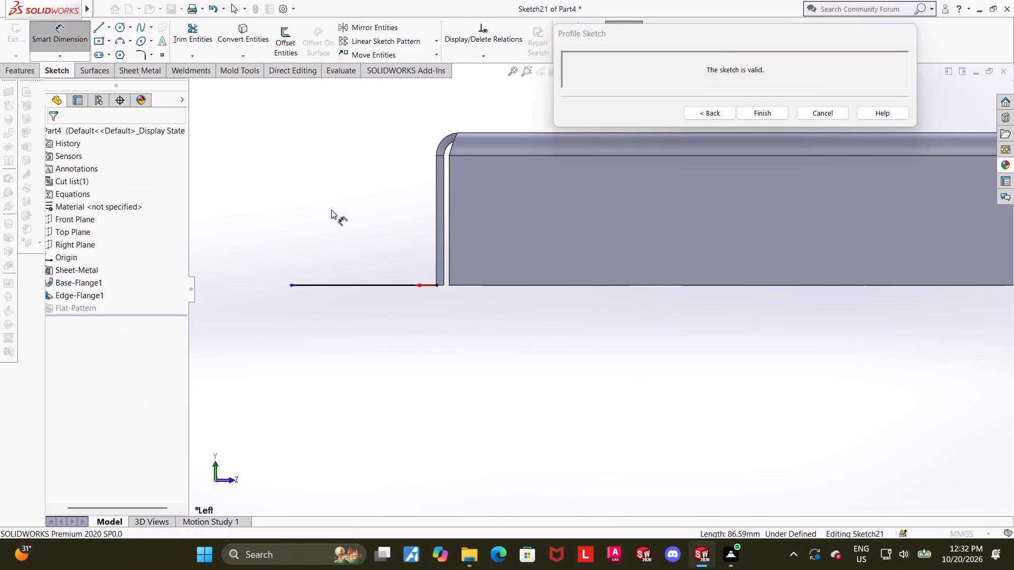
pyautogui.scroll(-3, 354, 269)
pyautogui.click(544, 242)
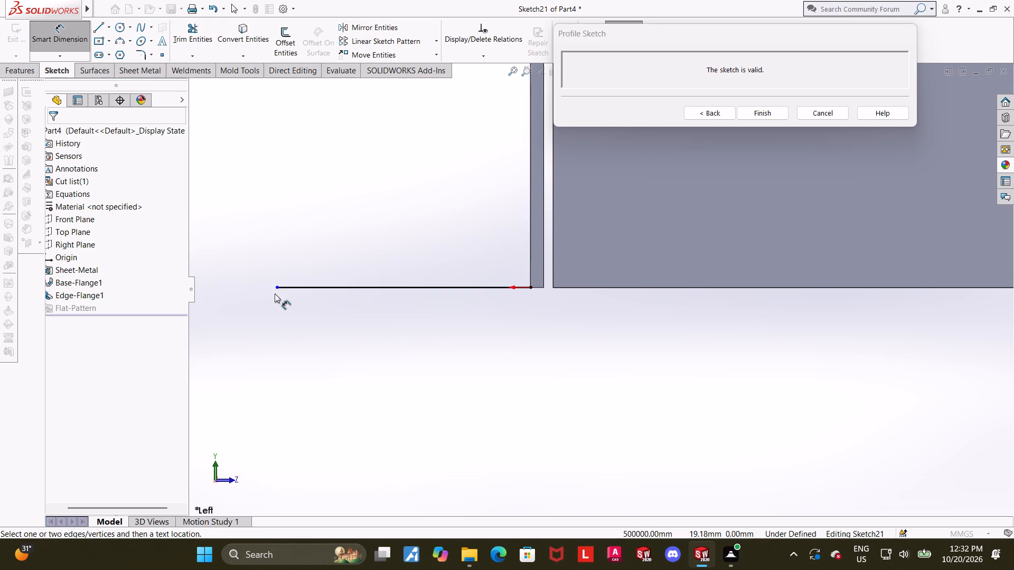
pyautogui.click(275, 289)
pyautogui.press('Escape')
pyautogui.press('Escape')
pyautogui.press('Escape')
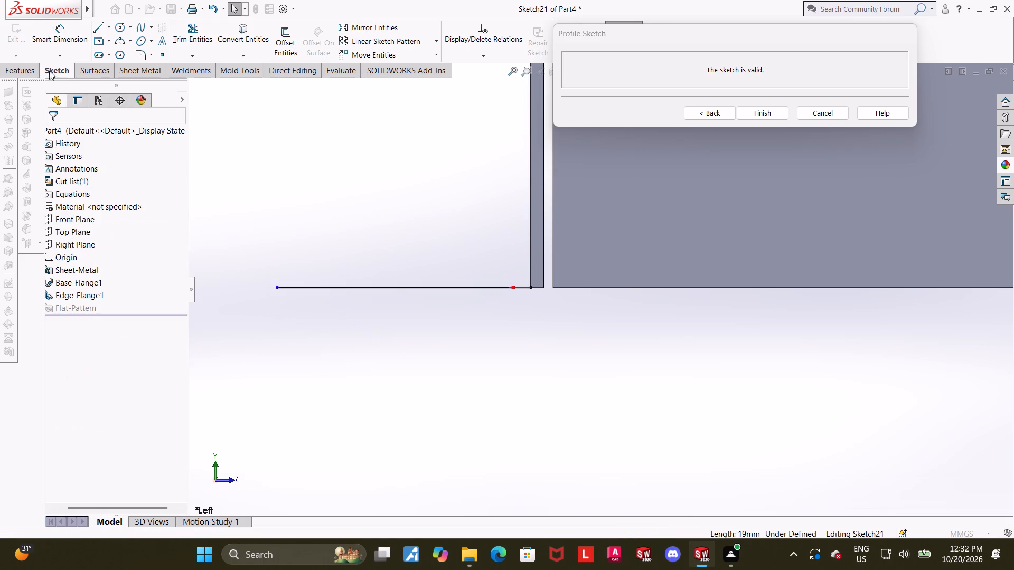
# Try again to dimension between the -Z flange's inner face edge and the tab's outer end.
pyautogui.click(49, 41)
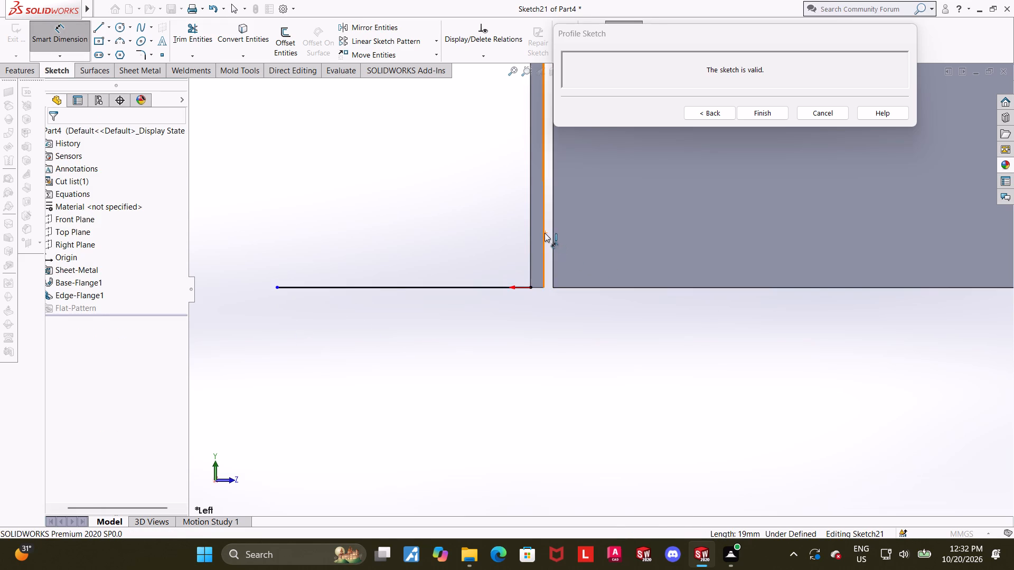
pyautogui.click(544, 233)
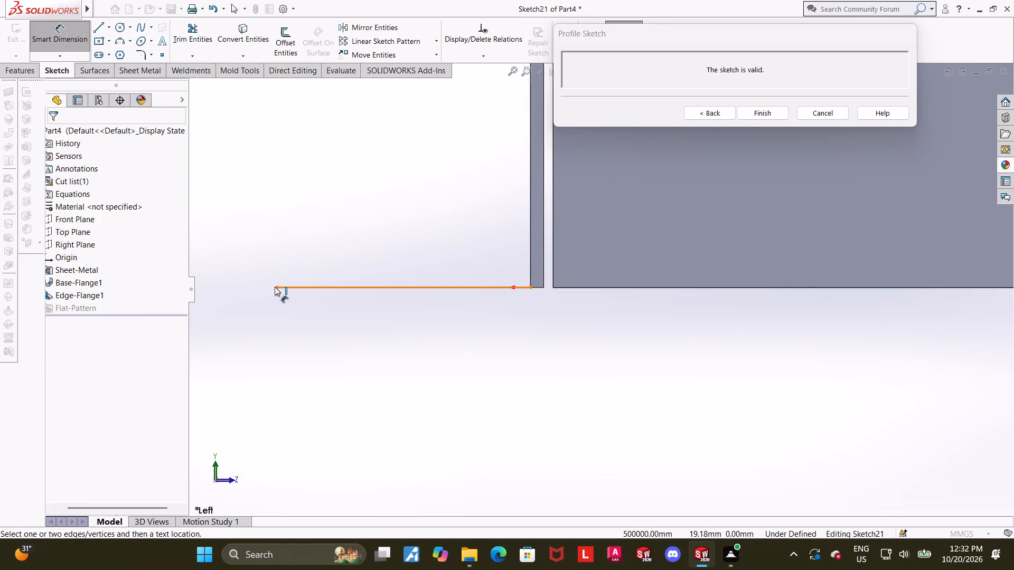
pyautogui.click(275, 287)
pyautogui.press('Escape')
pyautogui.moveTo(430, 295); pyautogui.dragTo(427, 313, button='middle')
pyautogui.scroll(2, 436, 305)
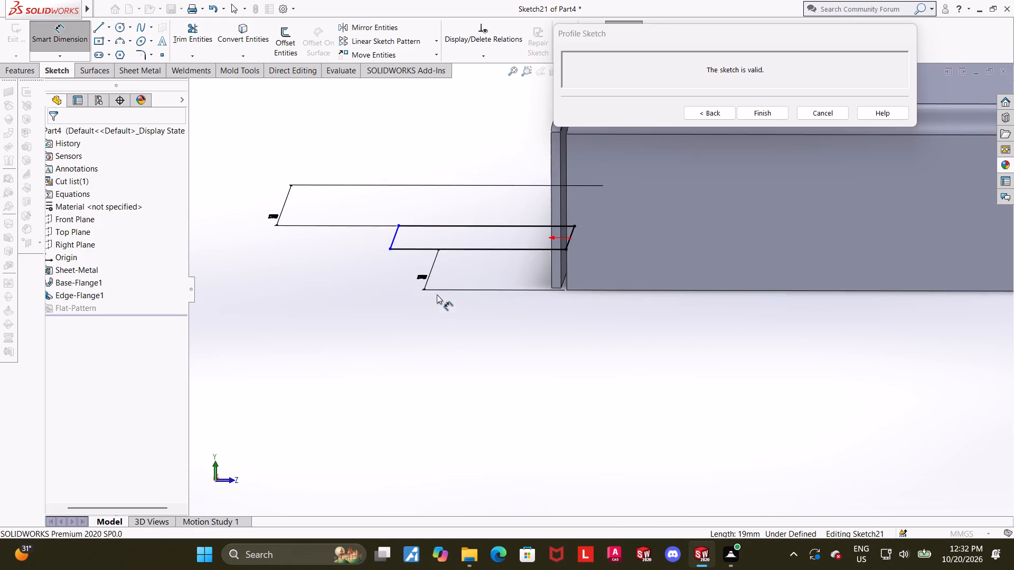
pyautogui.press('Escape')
# Dimension the tab's -X side line at 19 mm long.
pyautogui.click(41, 39)
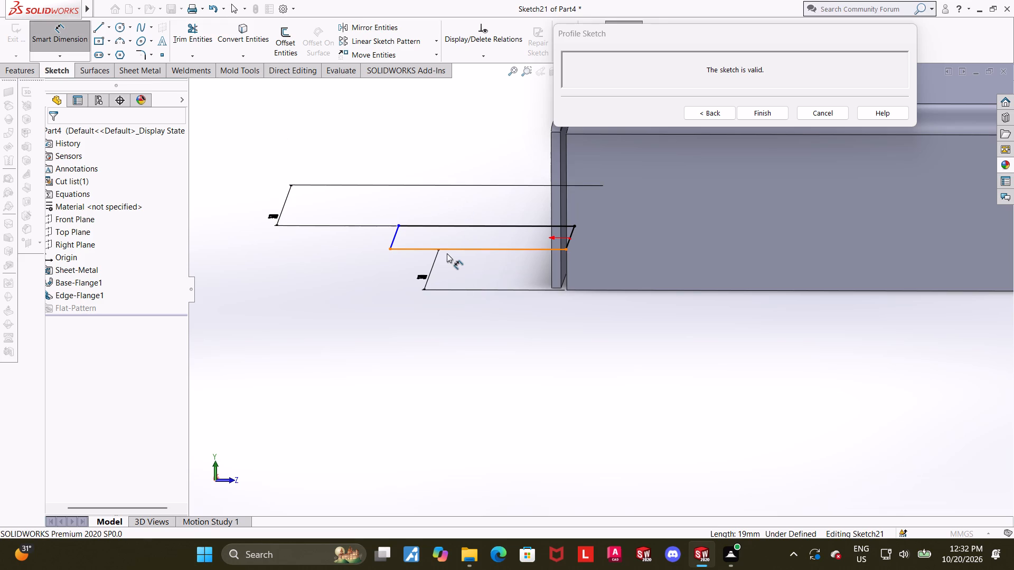
pyautogui.click(445, 249)
pyautogui.click(448, 275)
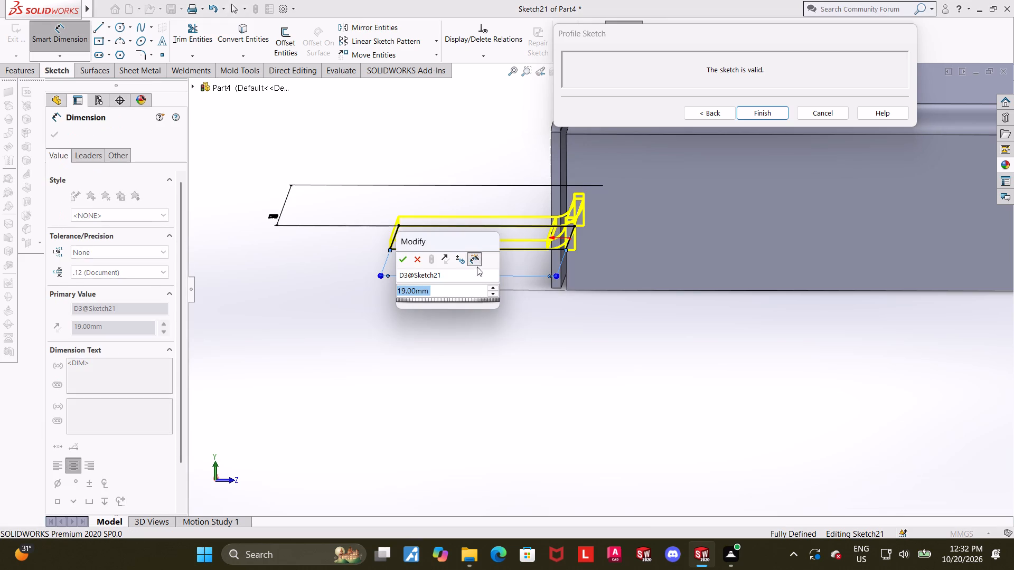
pyautogui.moveTo(477, 287); pyautogui.dragTo(477, 307, button='middle')
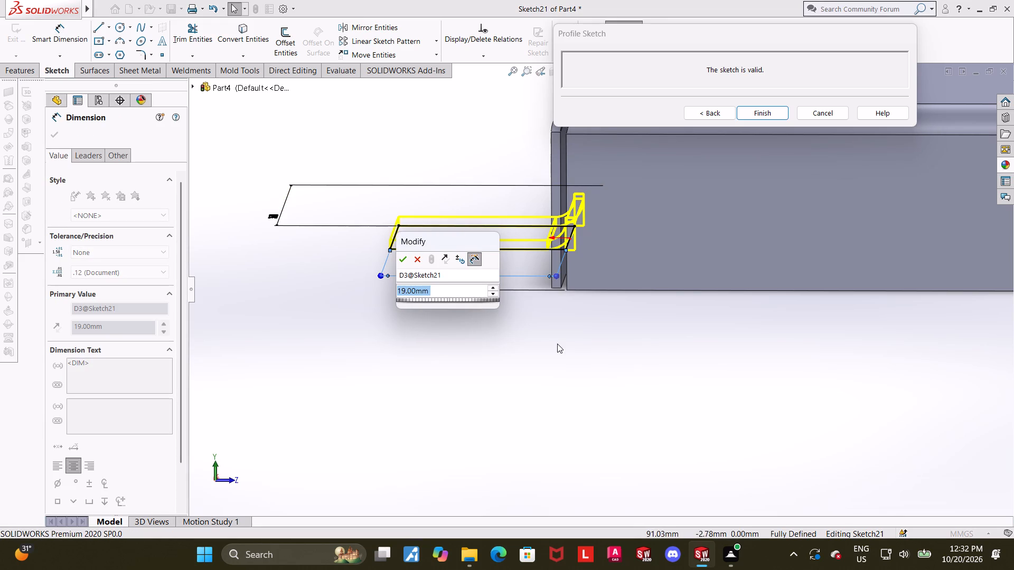
pyautogui.moveTo(561, 341); pyautogui.dragTo(563, 332, button='middle')
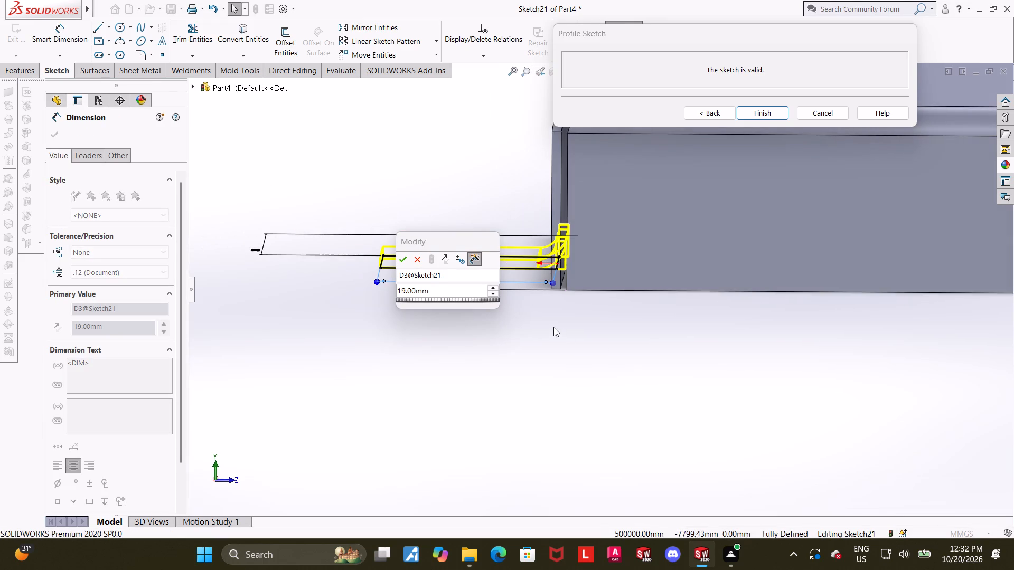
pyautogui.scroll(1, 553, 327)
pyautogui.click(406, 264)
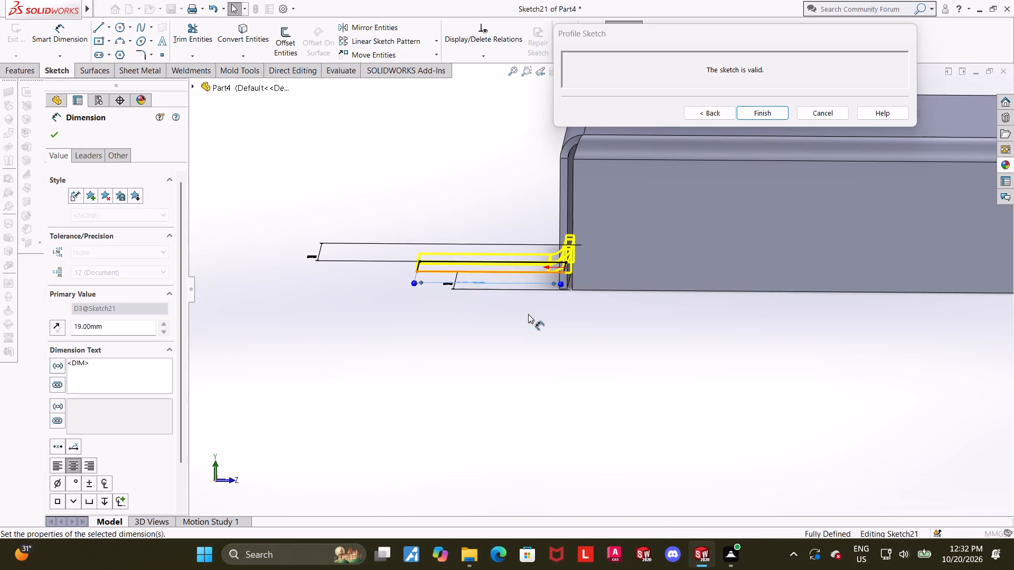
pyautogui.click(529, 314)
pyautogui.press('Escape')
# Examine the dimensioned tab profile against the -Z flange from above.
pyautogui.scroll(-3, 530, 215)
pyautogui.moveTo(522, 244); pyautogui.dragTo(524, 309, button='middle')
pyautogui.scroll(3, 524, 309)
pyautogui.scroll(4, 567, 217)
pyautogui.scroll(-3, 590, 196)
pyautogui.moveTo(591, 238); pyautogui.dragTo(588, 282, button='middle')
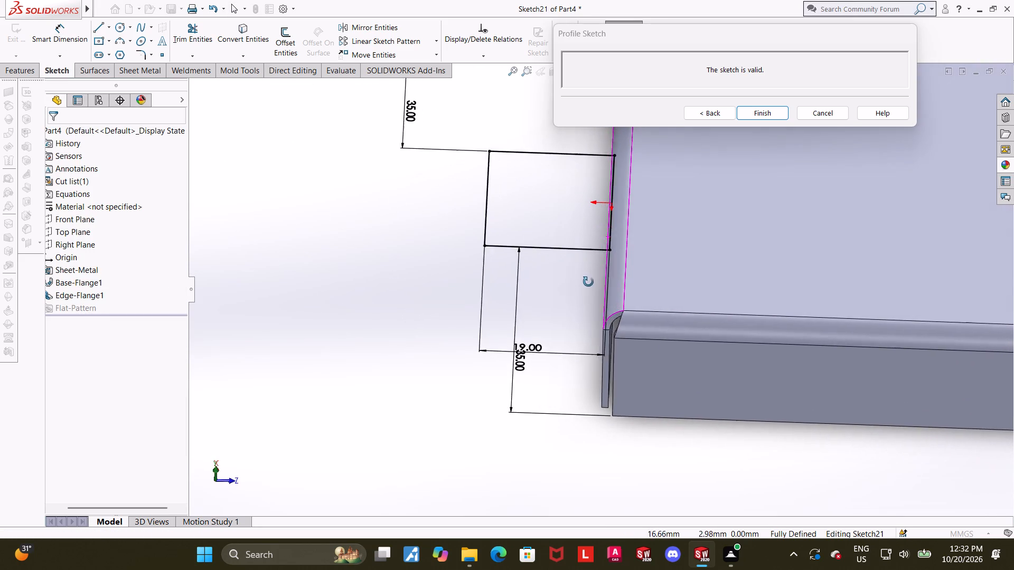
pyautogui.moveTo(588, 282); pyautogui.dragTo(596, 300, button='middle')
pyautogui.scroll(3, 596, 300)
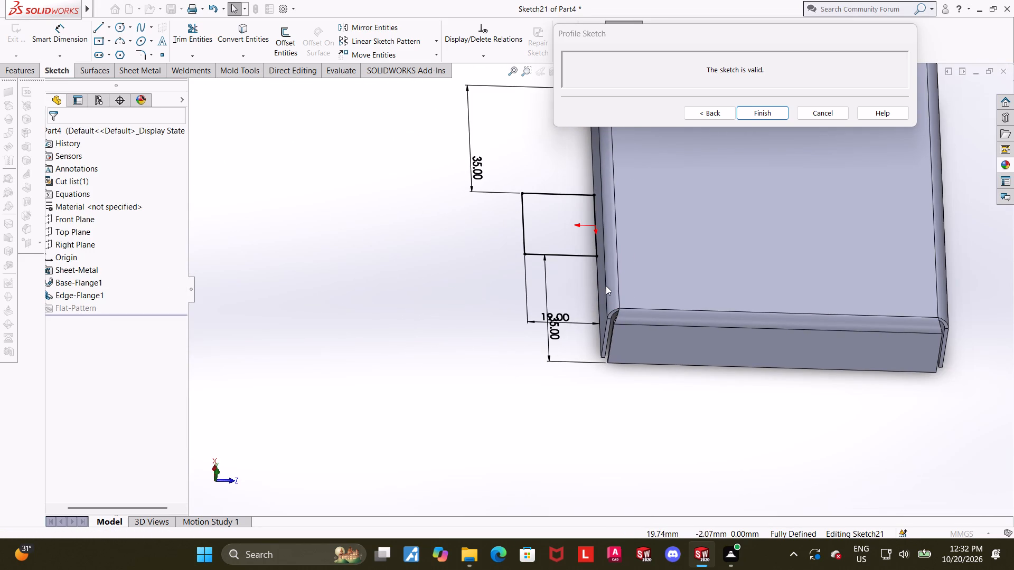
pyautogui.scroll(1, 606, 286)
pyautogui.scroll(-3, 652, 251)
pyautogui.moveTo(523, 364); pyautogui.dragTo(522, 367, button='middle')
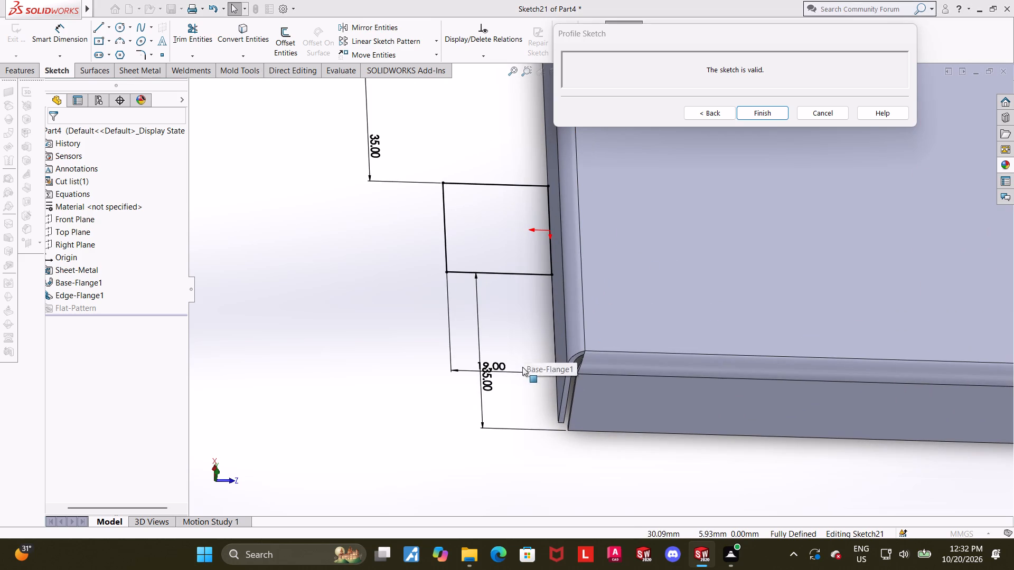
pyautogui.moveTo(522, 367); pyautogui.dragTo(508, 369, button='middle')
pyautogui.moveTo(518, 366); pyautogui.dragTo(513, 375, button='middle')
pyautogui.scroll(2, 517, 357)
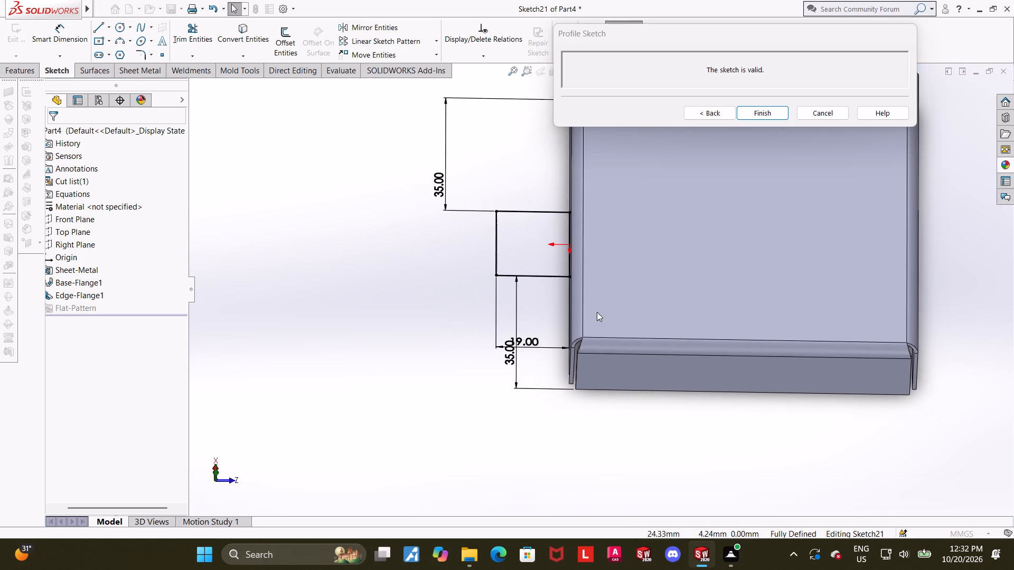
pyautogui.scroll(-2, 649, 229)
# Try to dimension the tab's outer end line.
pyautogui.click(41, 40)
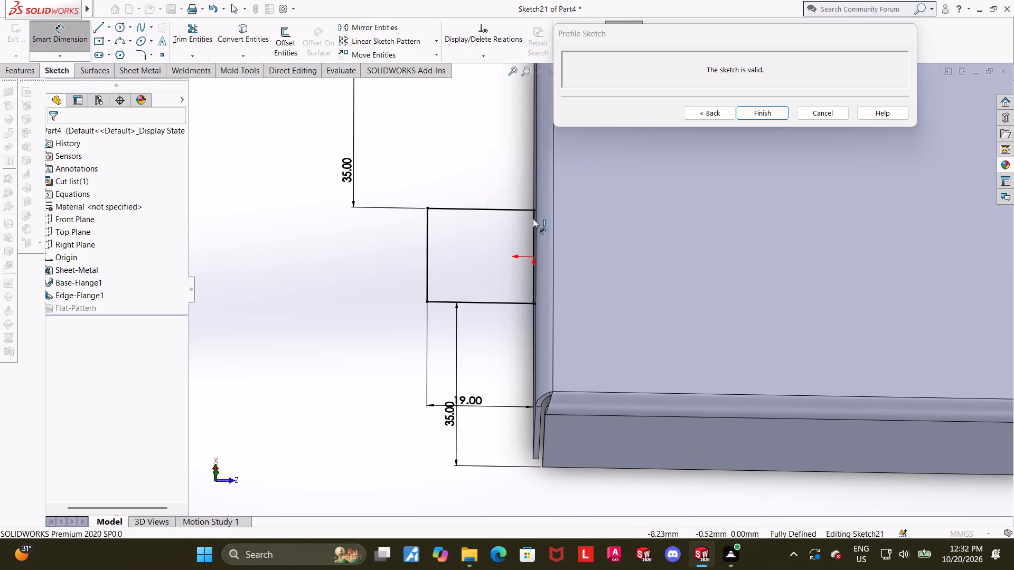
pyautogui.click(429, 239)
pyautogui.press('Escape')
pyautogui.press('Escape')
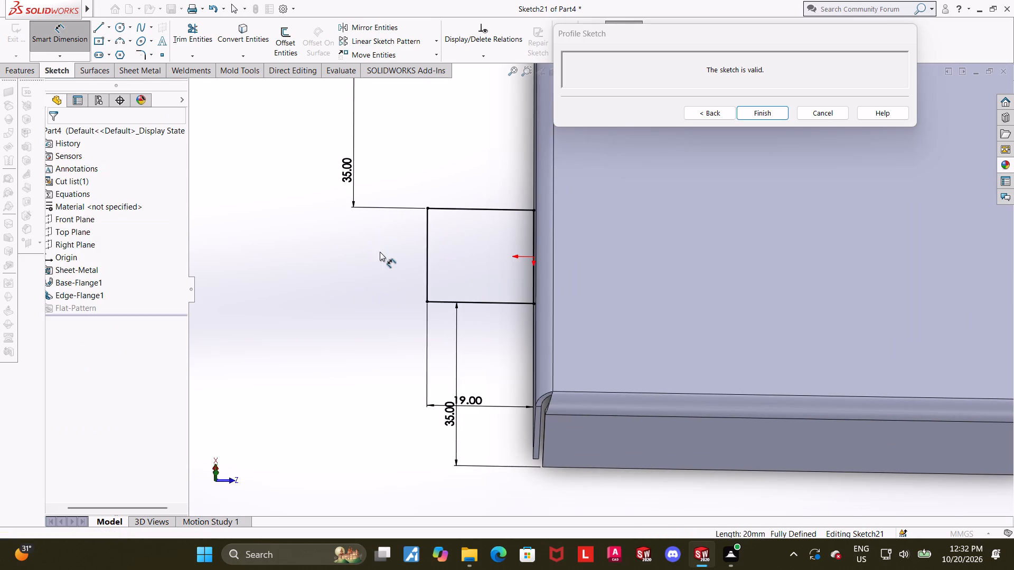
# Finish the profile sketch to create the edge flange tab on the -Z flange.
pyautogui.scroll(2, 437, 329)
pyautogui.scroll(-3, 543, 378)
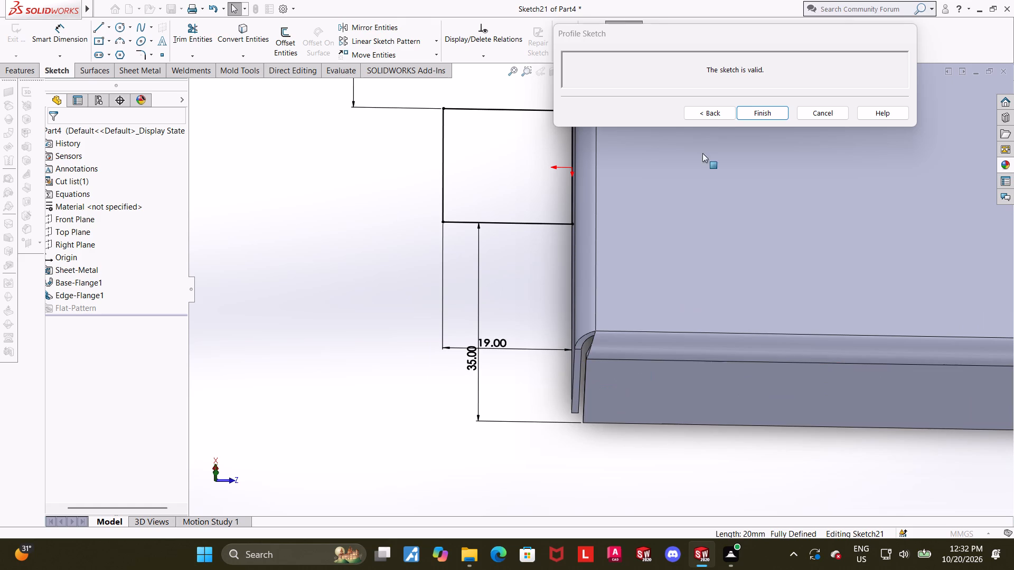
pyautogui.click(754, 115)
# Inspect the new tab's bend and the relief notch at its -X end.
pyautogui.scroll(2, 565, 295)
pyautogui.moveTo(604, 291); pyautogui.dragTo(614, 283, button='middle')
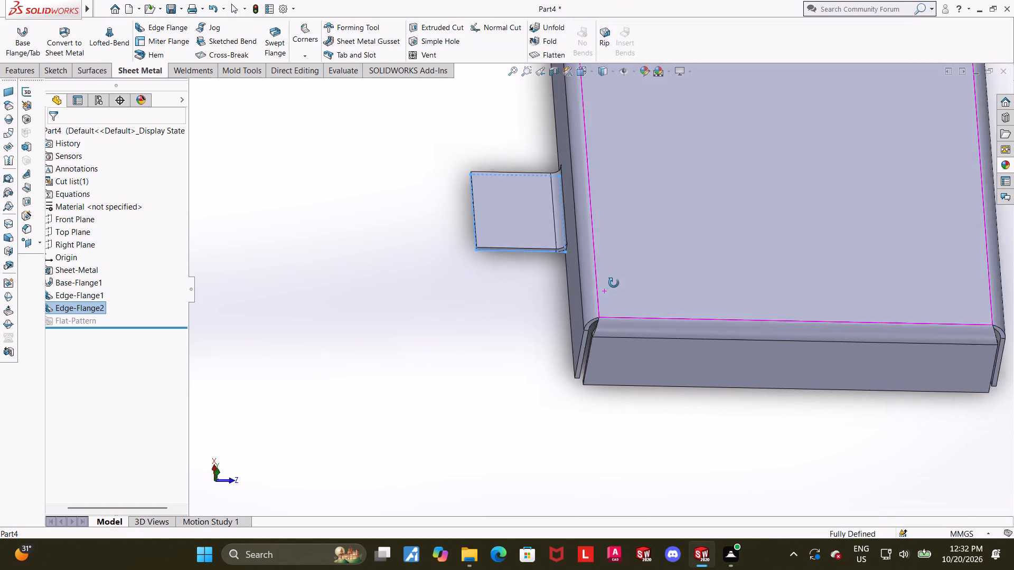
pyautogui.moveTo(614, 283); pyautogui.dragTo(626, 292, button='middle')
pyautogui.moveTo(580, 331); pyautogui.dragTo(619, 328, button='middle')
pyautogui.scroll(-5, 462, 265)
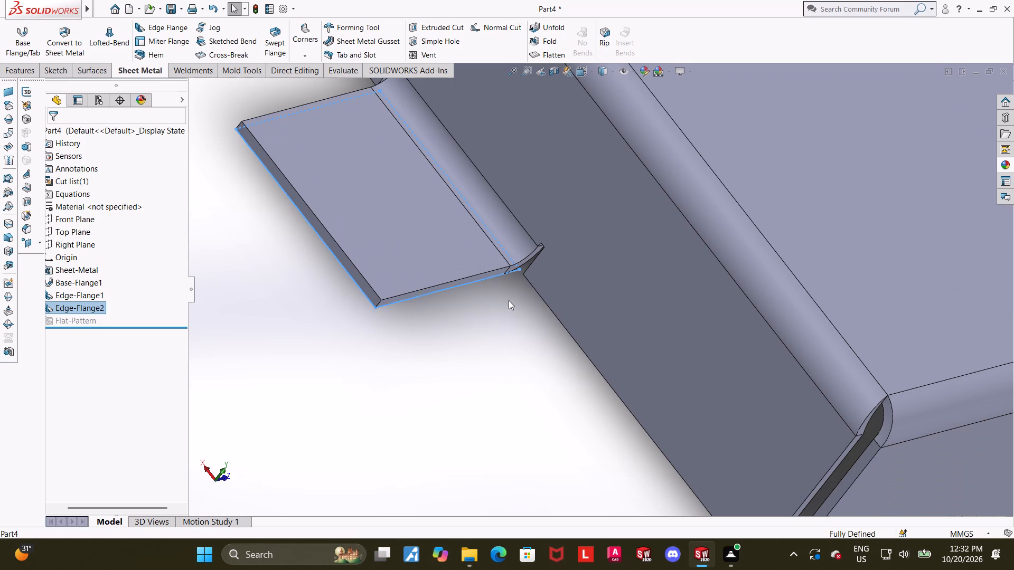
pyautogui.moveTo(504, 302); pyautogui.dragTo(495, 317, button='middle')
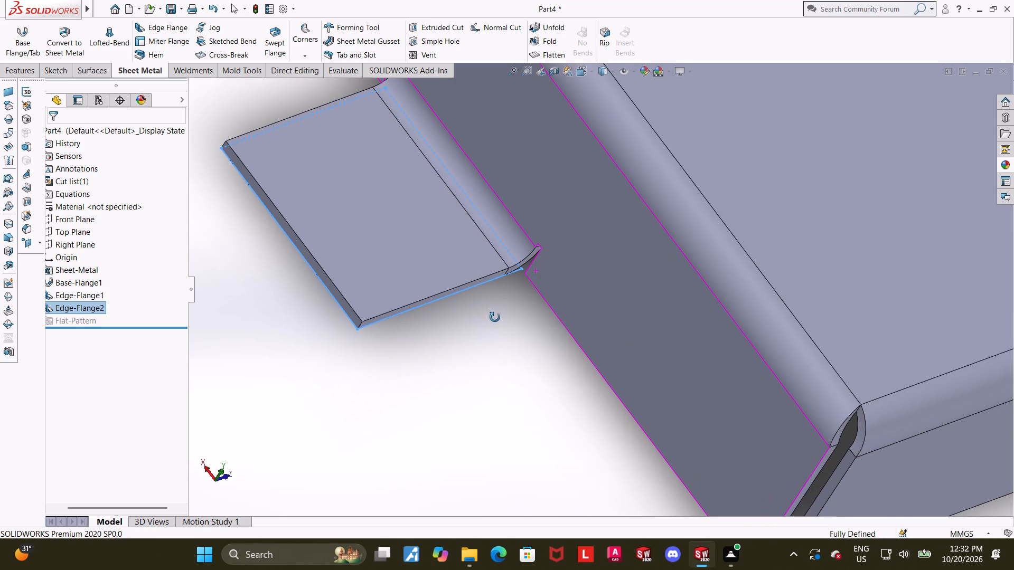
pyautogui.moveTo(495, 317); pyautogui.dragTo(480, 323, button='middle')
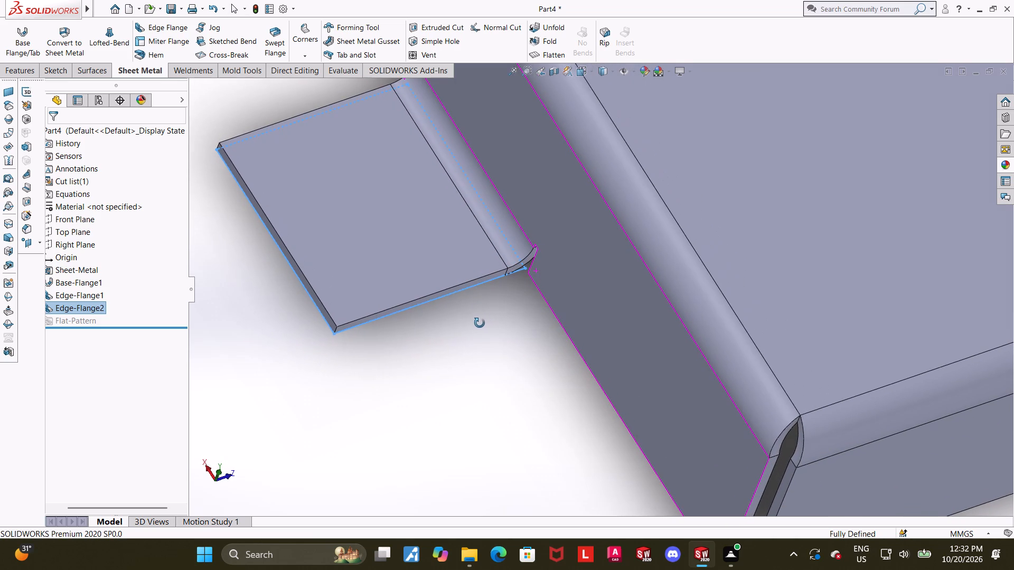
pyautogui.moveTo(480, 323); pyautogui.dragTo(485, 302, button='middle')
pyautogui.click(517, 339)
pyautogui.moveTo(520, 319); pyautogui.dragTo(577, 301, button='middle')
pyautogui.scroll(-2, 554, 278)
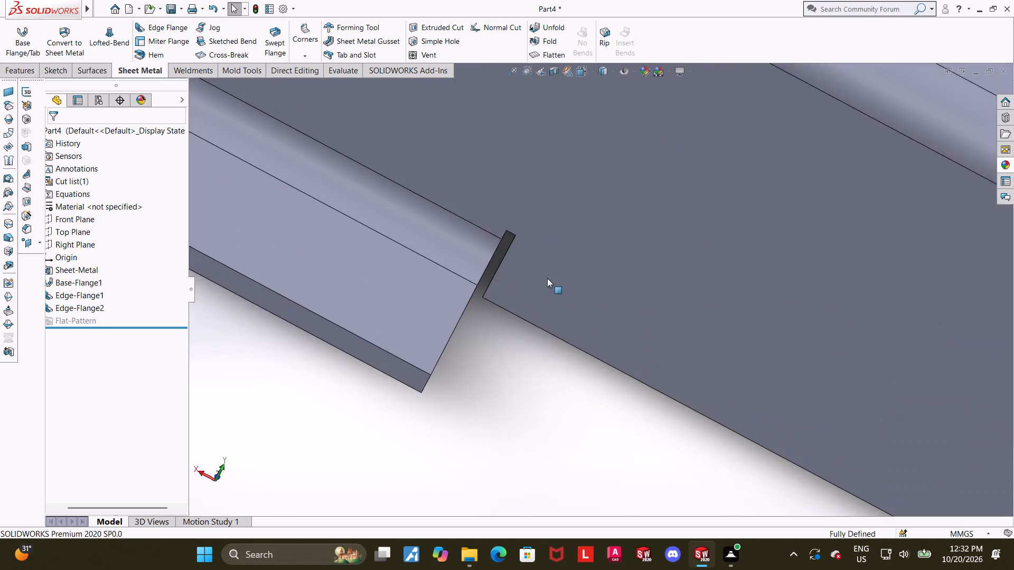
pyautogui.scroll(-4, 547, 278)
pyautogui.moveTo(513, 272); pyautogui.dragTo(499, 249, button='middle')
pyautogui.scroll(-3, 499, 244)
# Measure the end face of the tab's bend beside the -X relief notch.
pyautogui.click(353, 73)
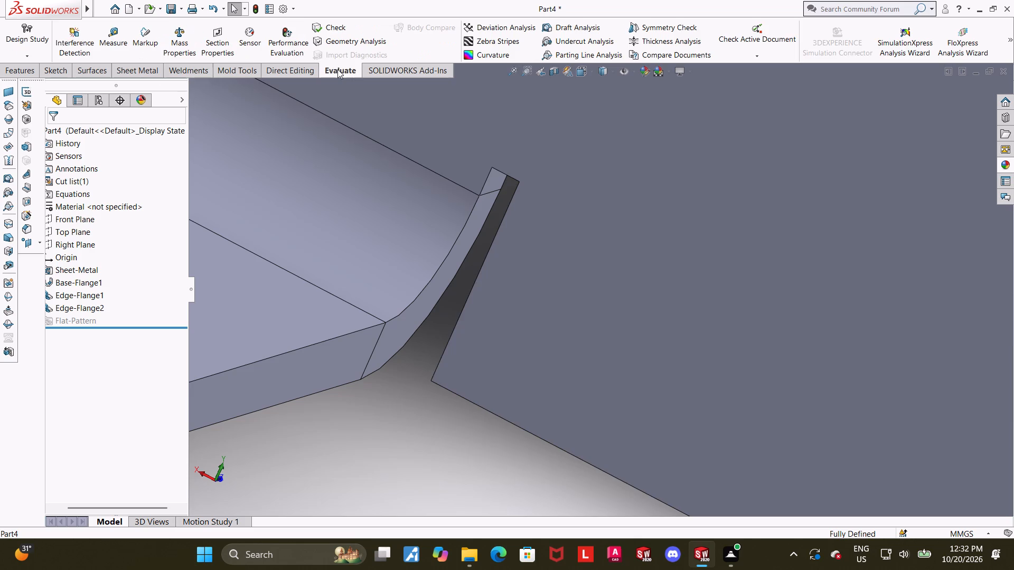
pyautogui.click(110, 36)
pyautogui.click(475, 224)
pyautogui.moveTo(474, 224); pyautogui.dragTo(517, 279, button='middle')
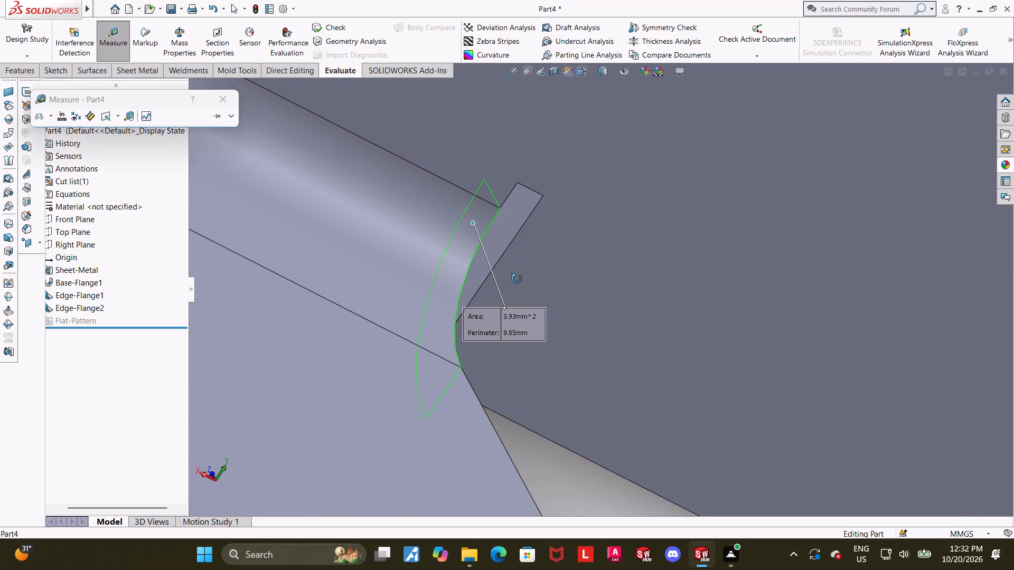
pyautogui.moveTo(517, 279); pyautogui.dragTo(517, 278, button='middle')
pyautogui.click(509, 231)
pyautogui.press('Escape')
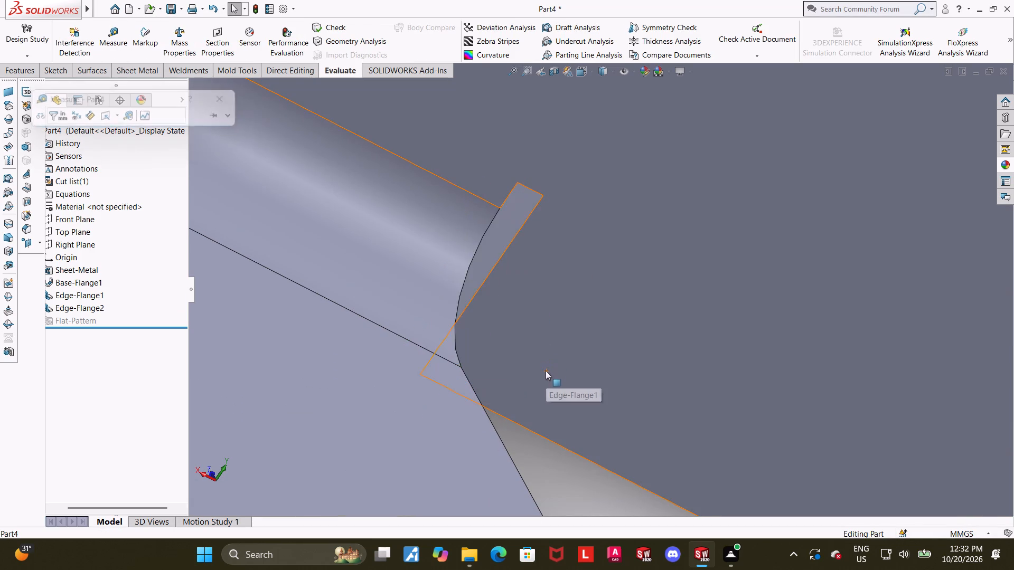
# Examine the tab, its bend and both relief notches along the -Z flange.
pyautogui.scroll(4, 543, 369)
pyautogui.moveTo(538, 368); pyautogui.dragTo(508, 329, button='middle')
pyautogui.moveTo(540, 358); pyautogui.dragTo(509, 351, button='middle')
pyautogui.scroll(3, 502, 347)
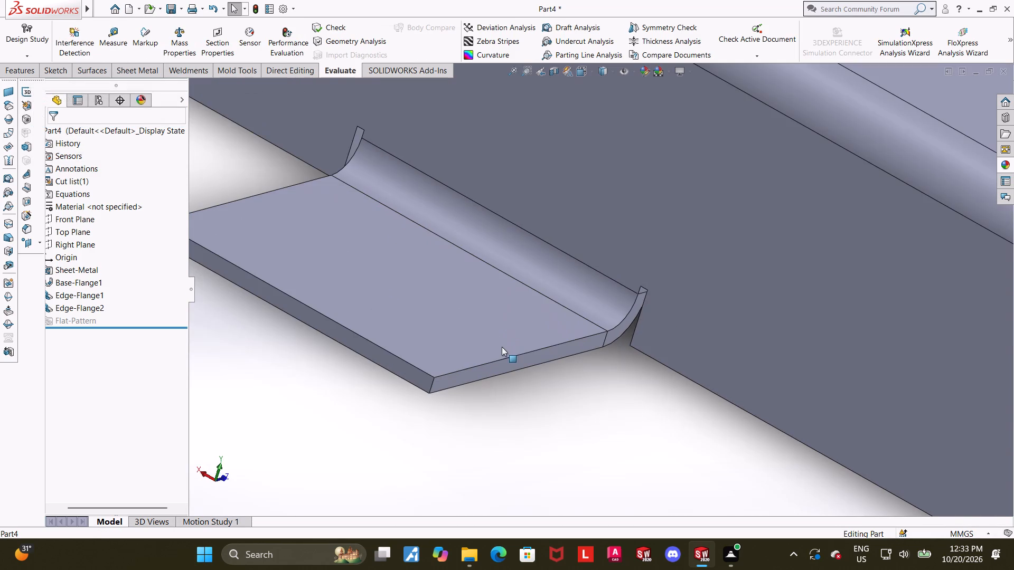
pyautogui.moveTo(641, 399); pyautogui.dragTo(633, 396, button='middle')
pyautogui.scroll(3, 633, 396)
pyautogui.moveTo(632, 360); pyautogui.dragTo(607, 360, button='middle')
pyautogui.scroll(2, 551, 351)
pyautogui.scroll(-5, 542, 265)
# Round both outer corners of the -Z tab with a Break Corner fillet of 10 mm radius.
pyautogui.click(136, 72)
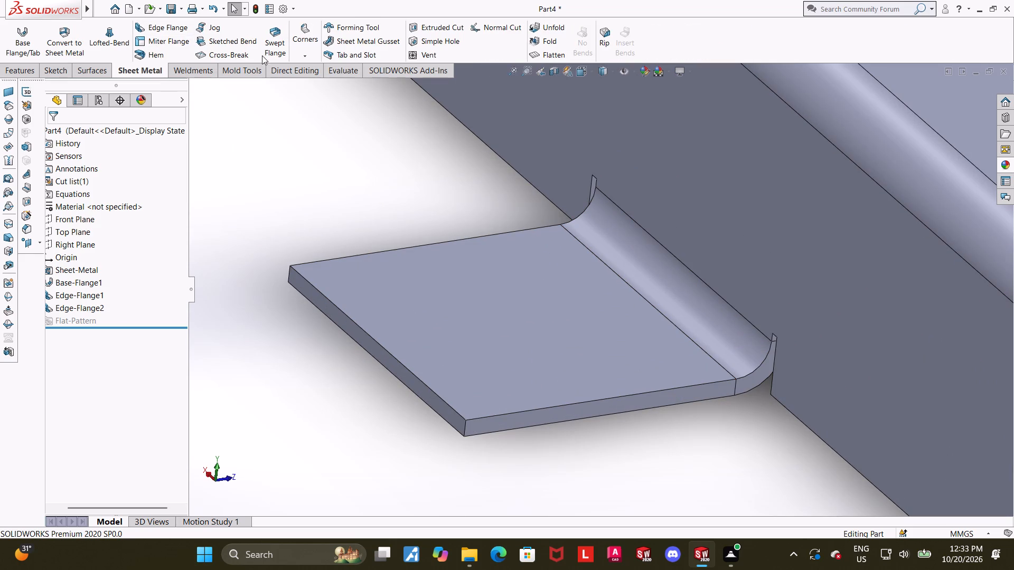
pyautogui.click(315, 56)
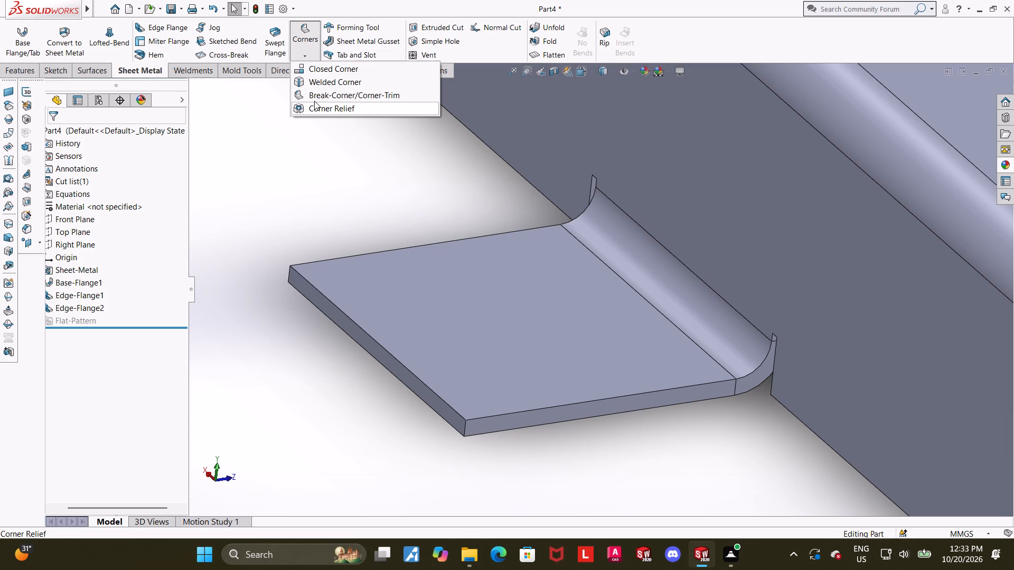
pyautogui.click(314, 101)
pyautogui.click(96, 217)
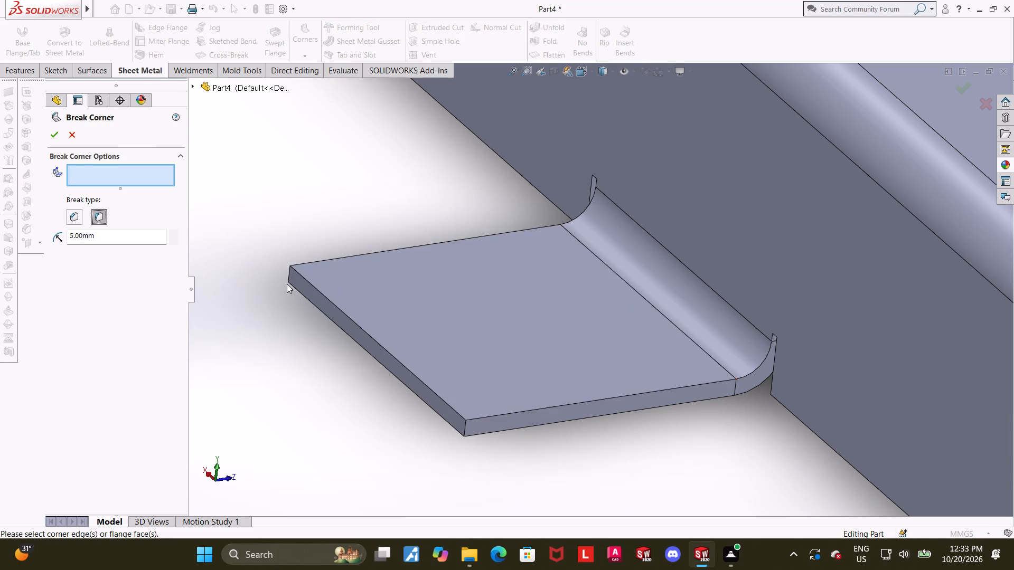
pyautogui.moveTo(305, 265); pyautogui.dragTo(311, 215, button='middle')
pyautogui.moveTo(500, 305); pyautogui.dragTo(466, 369, button='middle')
pyautogui.click(498, 326)
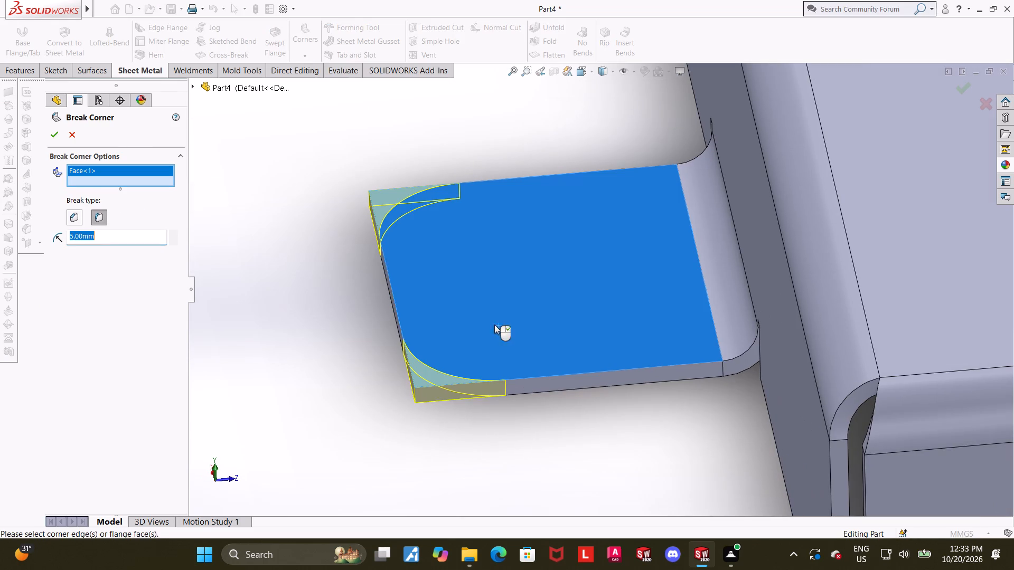
pyautogui.press('1')
pyautogui.press('0')
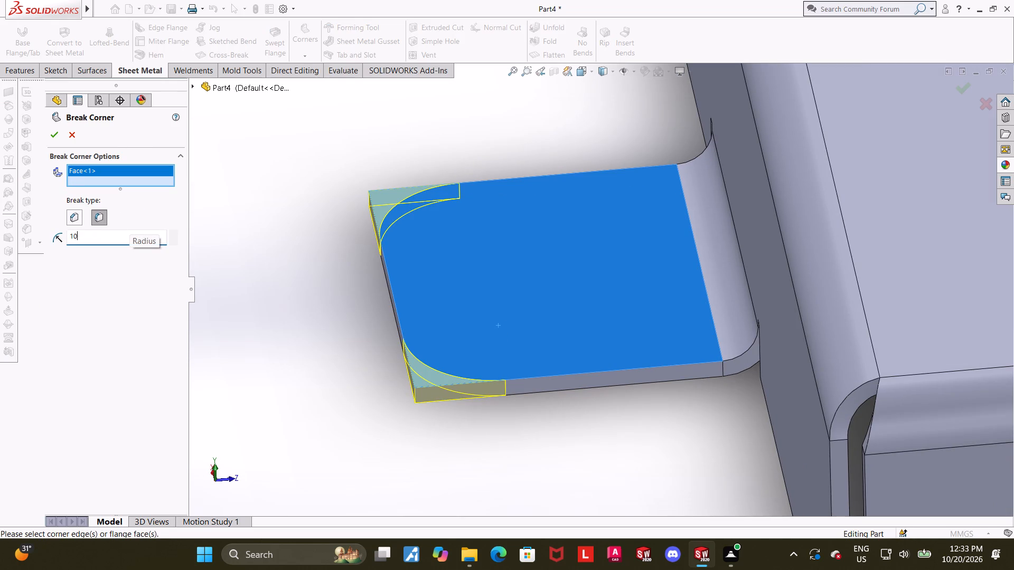
pyautogui.press('Return')
pyautogui.click(46, 132)
pyautogui.click(50, 136)
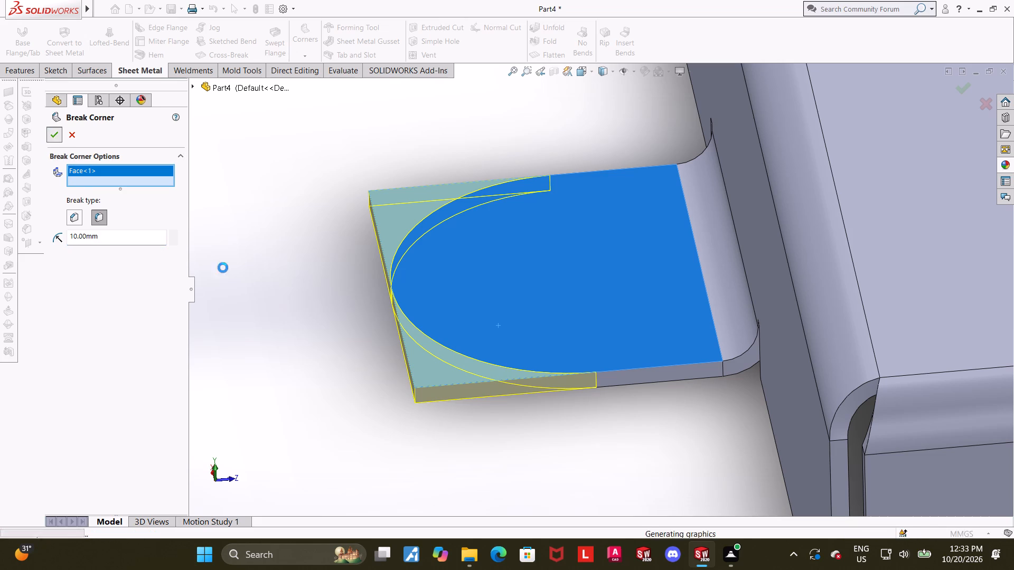
pyautogui.click(313, 294)
# Start a sketch on the upper face of the rounded -Z tab and draw a circle centred across its width.
pyautogui.moveTo(331, 302); pyautogui.dragTo(347, 325, button='middle')
pyautogui.click(551, 282)
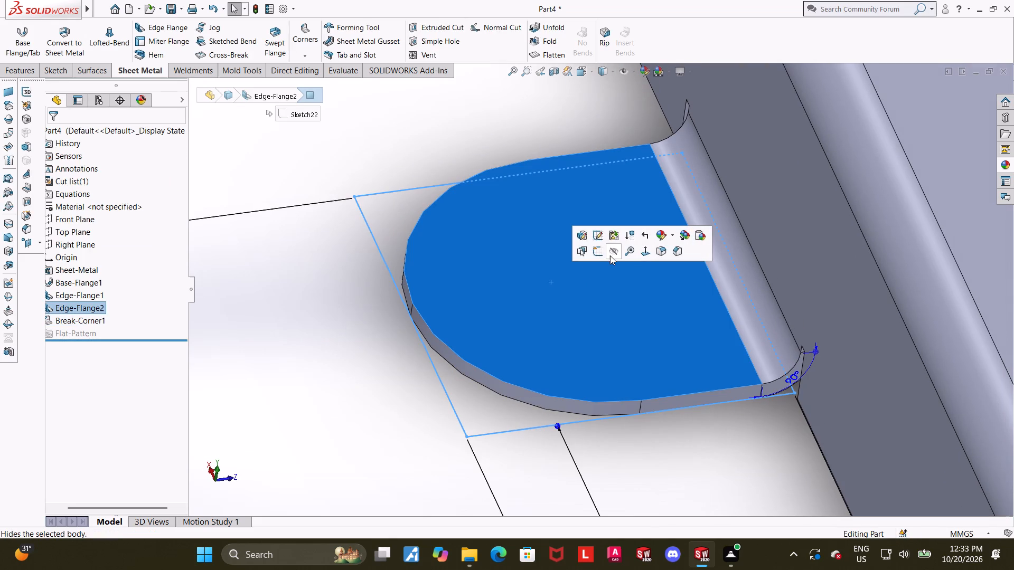
pyautogui.press('Escape')
pyautogui.press('Escape')
pyautogui.click(311, 334)
pyautogui.click(524, 274)
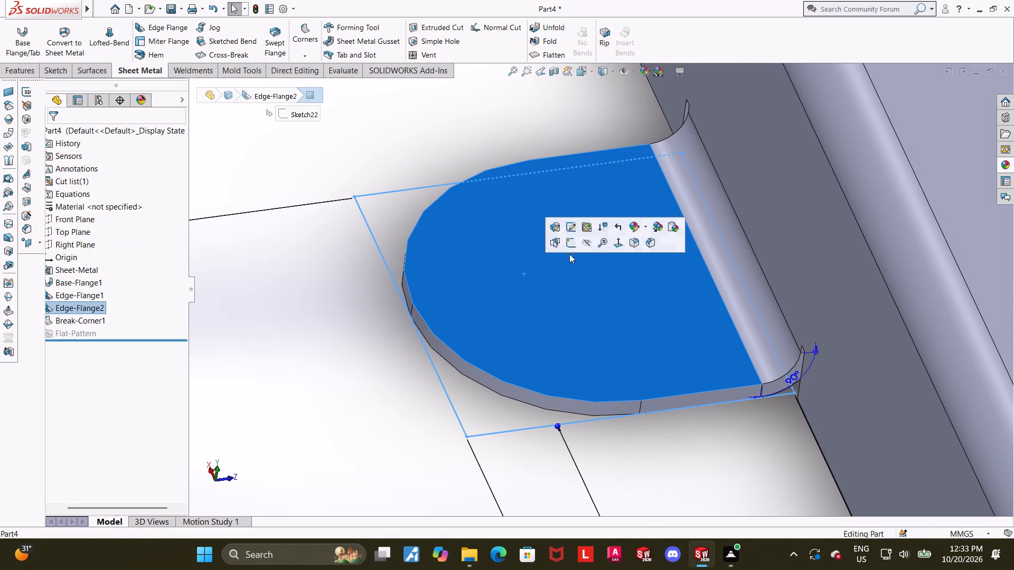
pyautogui.click(577, 246)
pyautogui.click(90, 347)
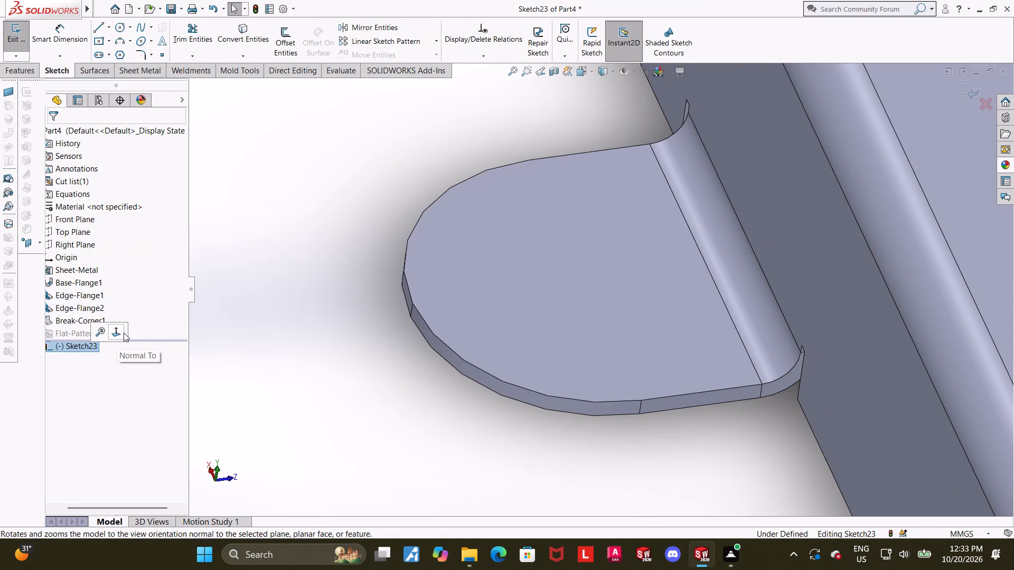
pyautogui.click(119, 332)
pyautogui.scroll(4, 447, 265)
pyautogui.scroll(-4, 633, 225)
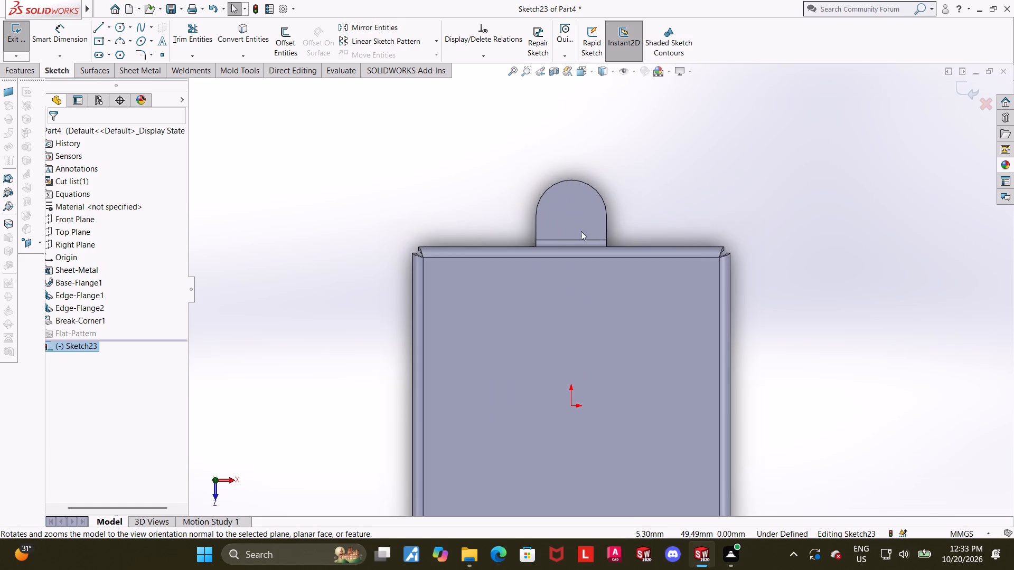
pyautogui.scroll(-3, 554, 235)
pyautogui.scroll(-3, 652, 195)
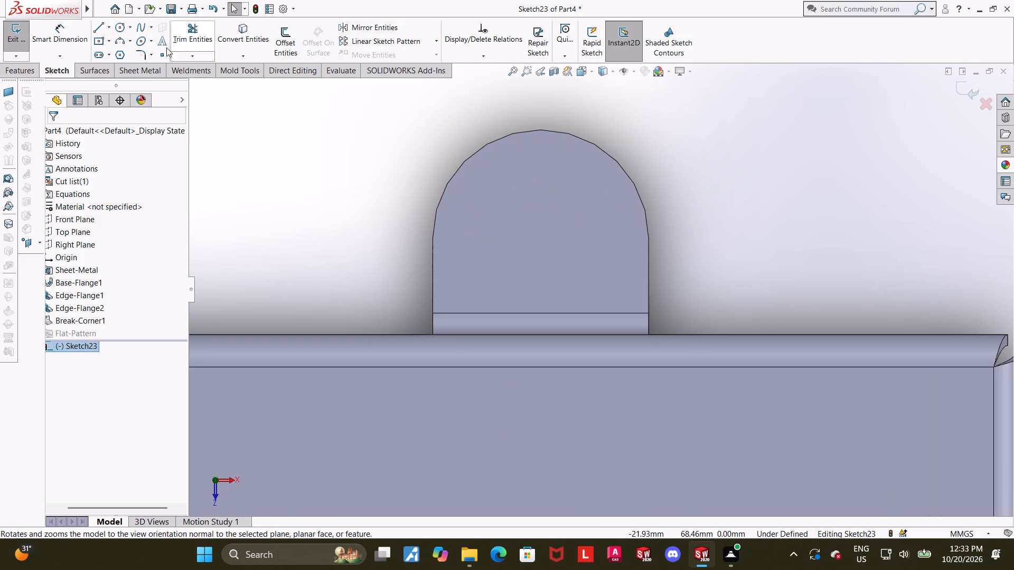
pyautogui.click(118, 31)
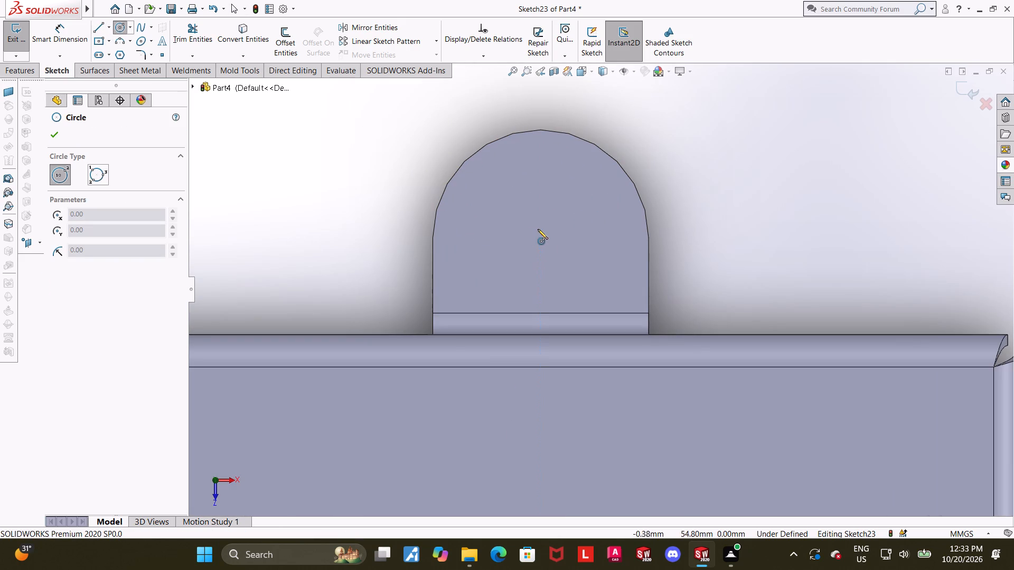
pyautogui.click(539, 229)
pyautogui.click(585, 193)
pyautogui.press('Escape')
# Dimension the circle's diameter as 10 mm.
pyautogui.click(54, 37)
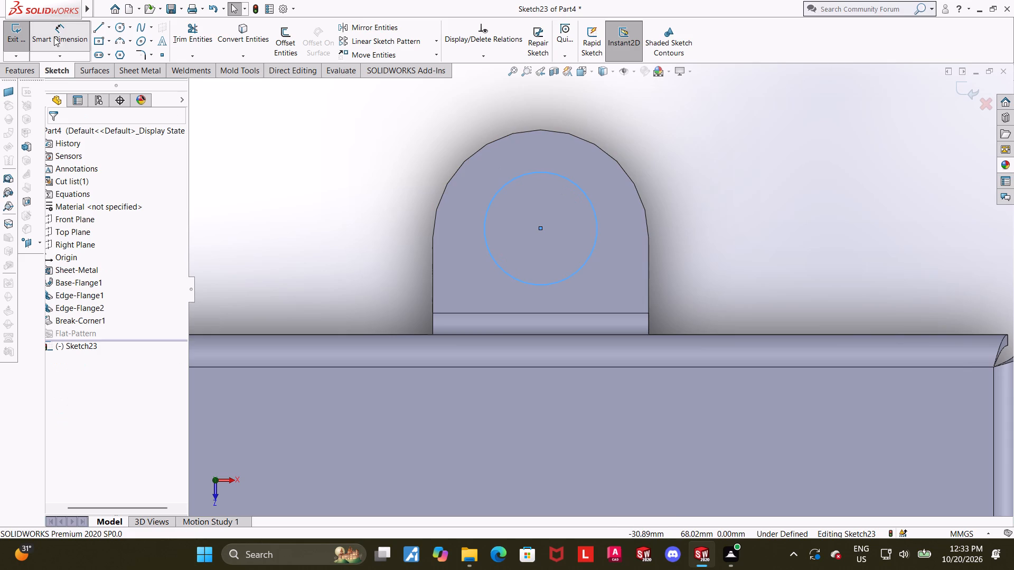
pyautogui.click(529, 172)
pyautogui.scroll(2, 530, 170)
pyautogui.click(534, 144)
pyautogui.write('10')
pyautogui.press('Return')
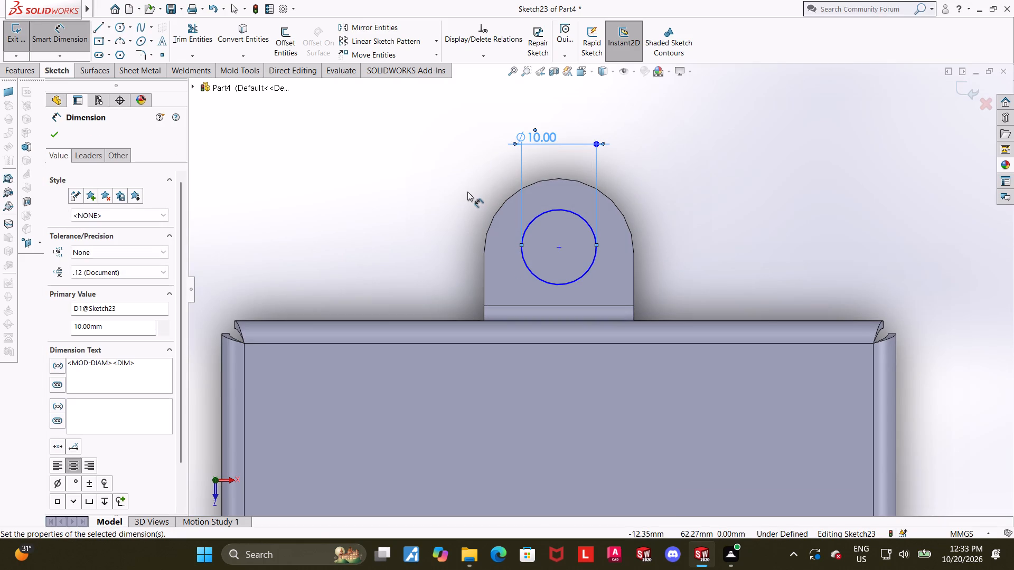
pyautogui.scroll(-3, 638, 225)
pyautogui.press('Escape')
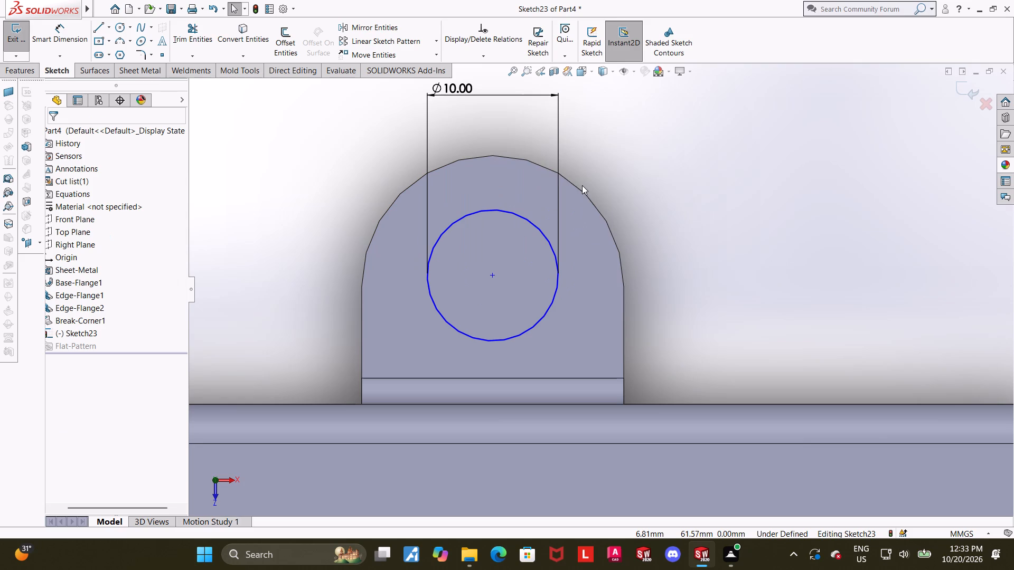
# Make the circle concentric with the tab's rounded end and finish the sketch.
pyautogui.click(580, 189)
pyautogui.keyDown('ctrl'); pyautogui.click(507, 213); pyautogui.keyUp('ctrl')
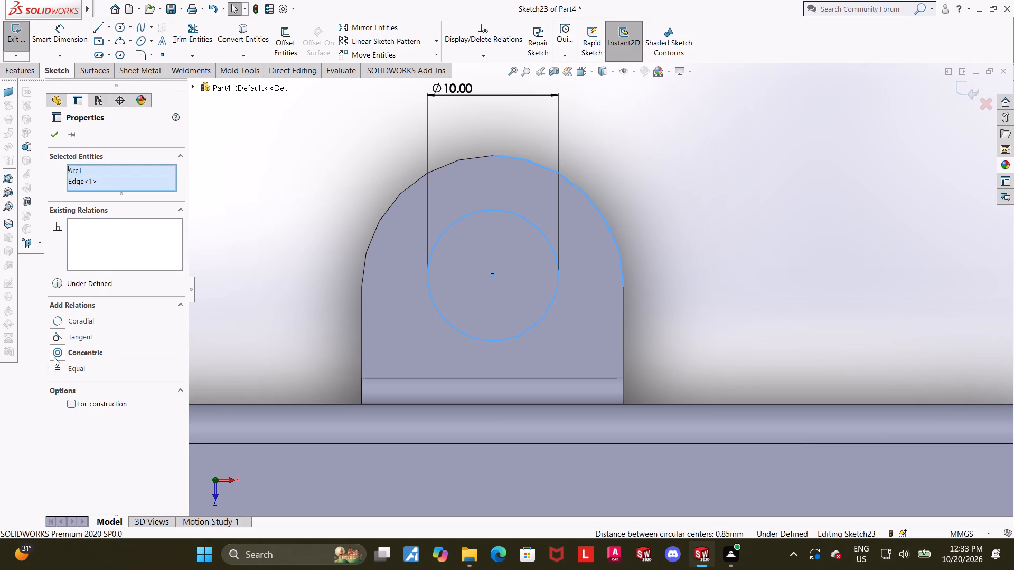
pyautogui.click(56, 354)
pyautogui.click(698, 275)
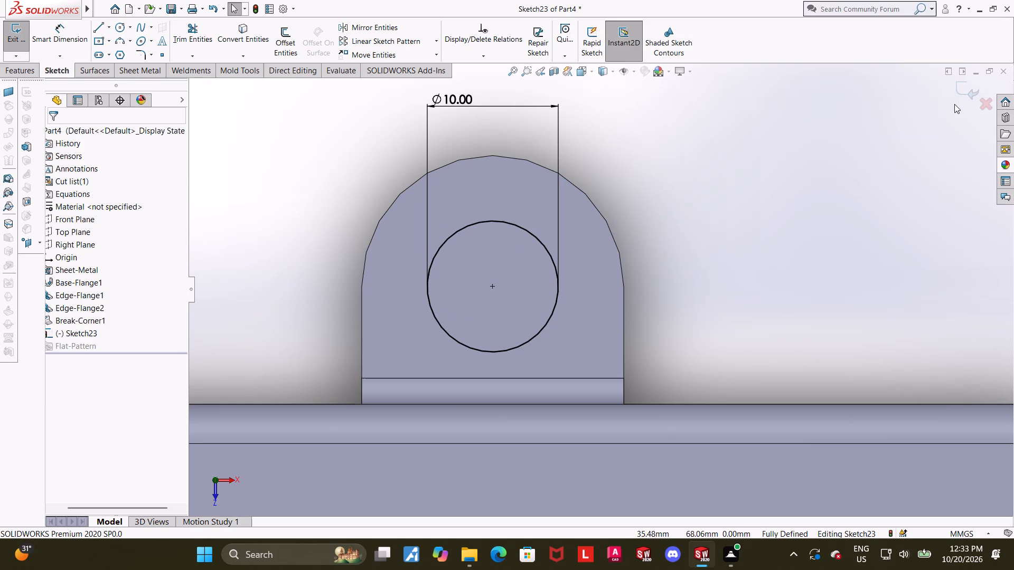
pyautogui.click(492, 156)
pyautogui.click(796, 234)
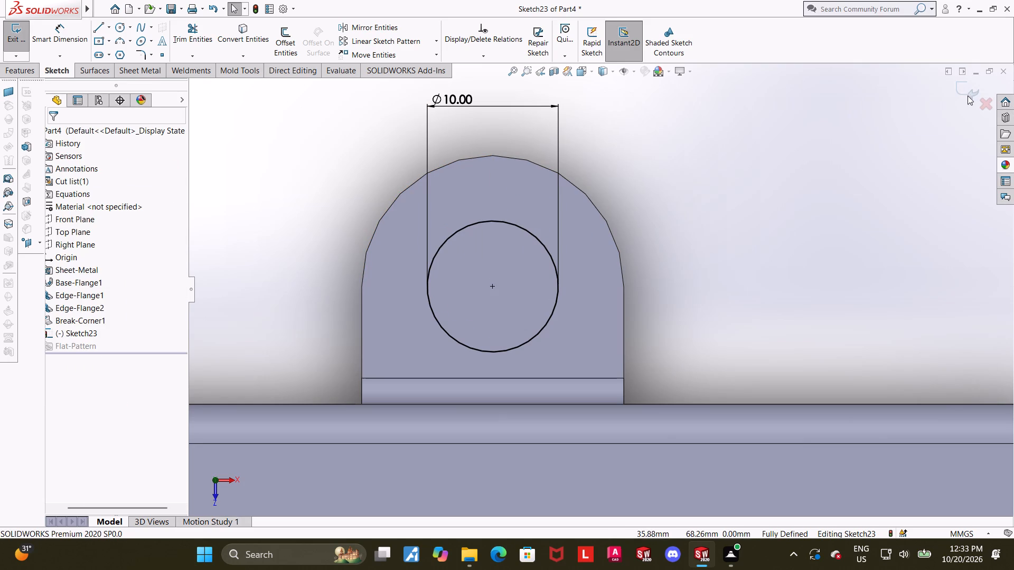
pyautogui.click(968, 93)
pyautogui.scroll(2, 609, 263)
pyautogui.scroll(-1, 608, 277)
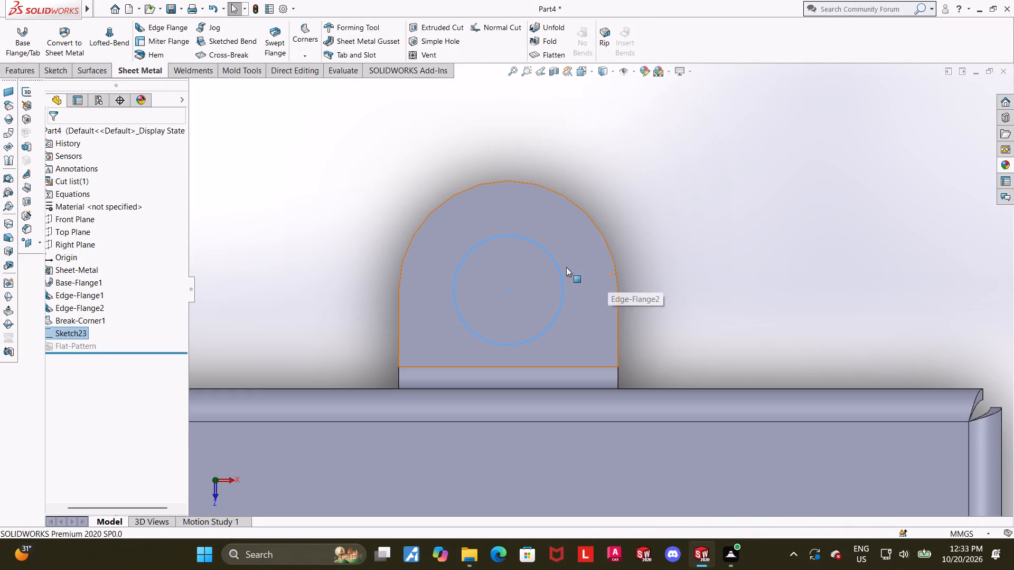
pyautogui.press('Escape')
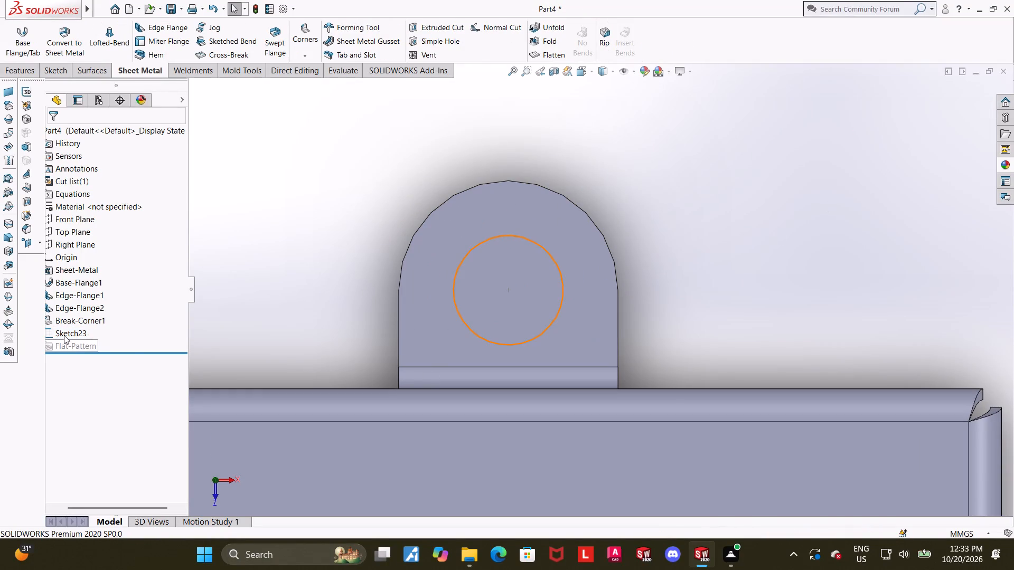
# Reopen the hole sketch to examine the circle's position within the tab, and close it again.
pyautogui.click(64, 335)
pyautogui.click(74, 307)
pyautogui.scroll(1, 572, 302)
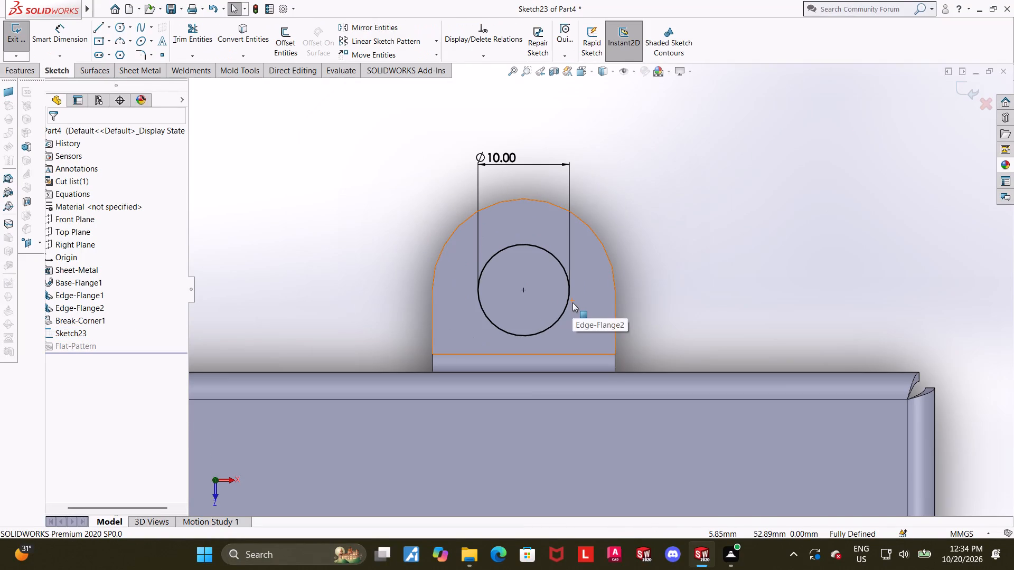
pyautogui.scroll(-2, 537, 296)
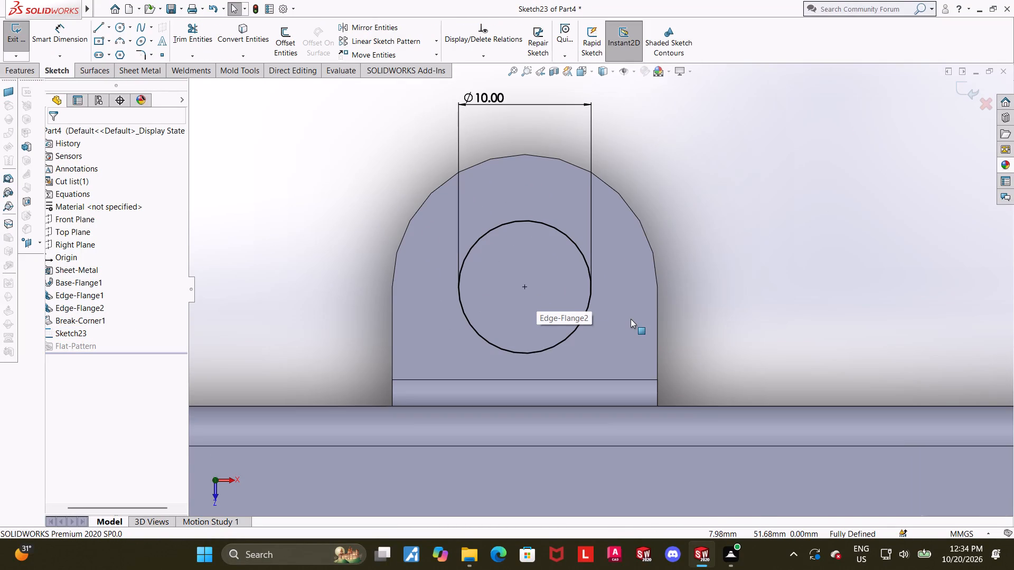
pyautogui.scroll(-1, 631, 319)
pyautogui.scroll(4, 631, 319)
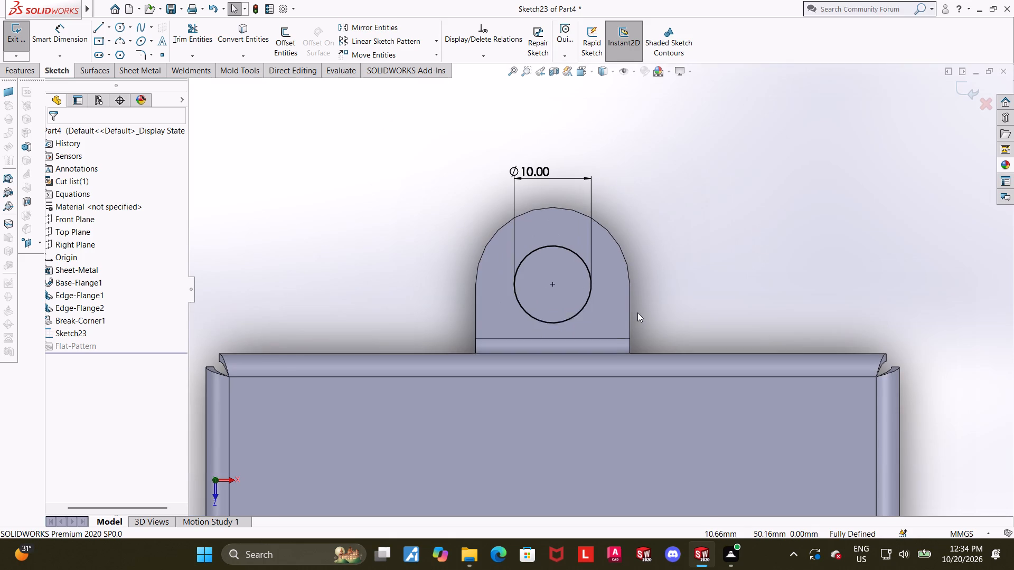
pyautogui.scroll(1, 637, 312)
pyautogui.scroll(-1, 637, 312)
pyautogui.scroll(-1, 516, 313)
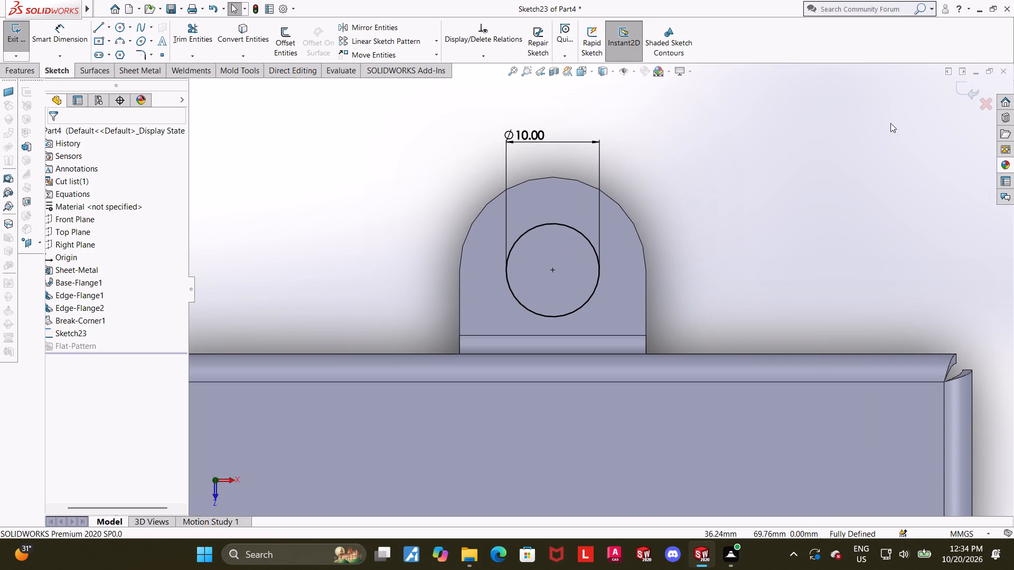
pyautogui.click(957, 88)
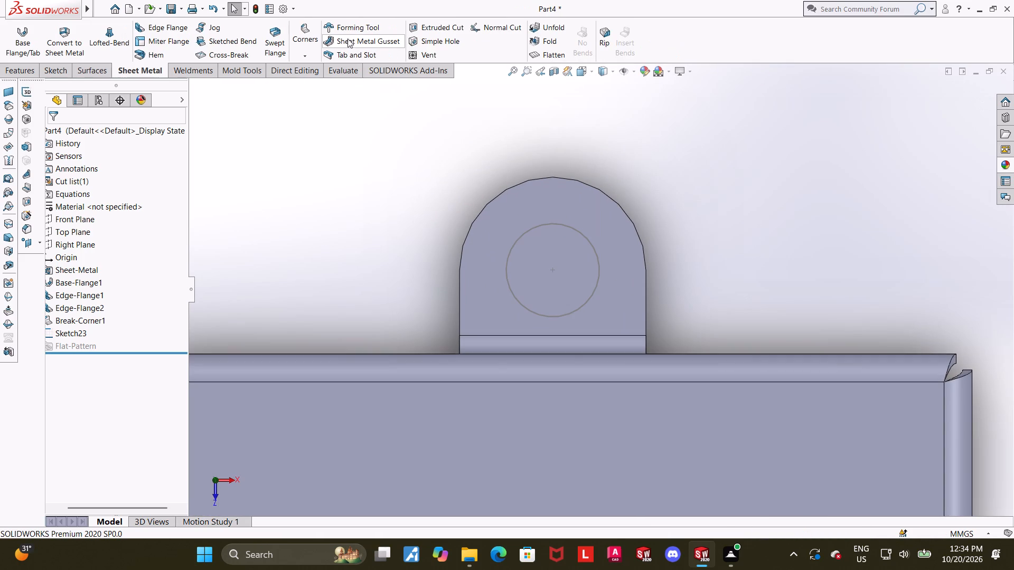
# Cut the circle through the tab with an Extruded Cut linked to the sheet thickness.
pyautogui.click(426, 27)
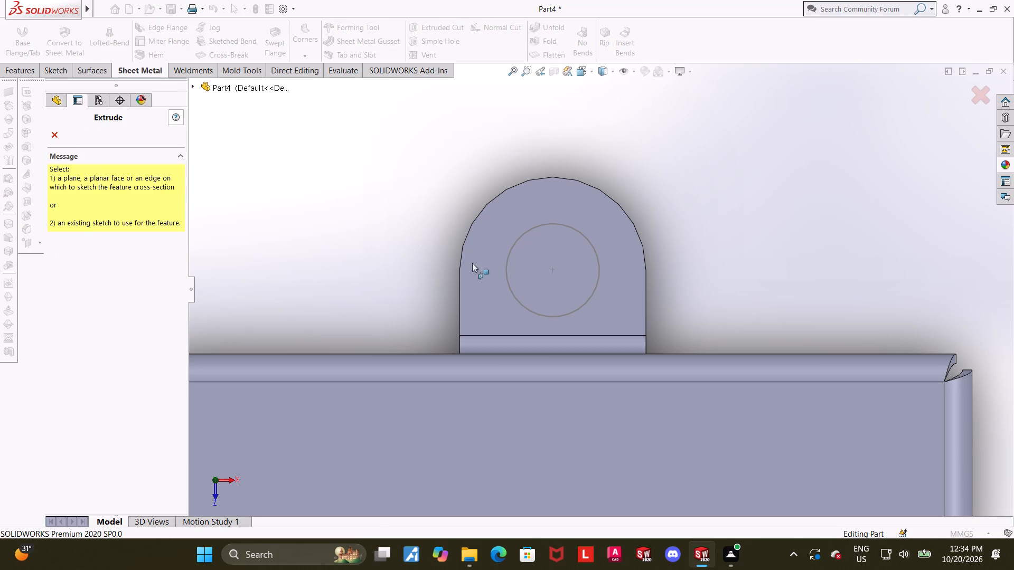
pyautogui.click(505, 264)
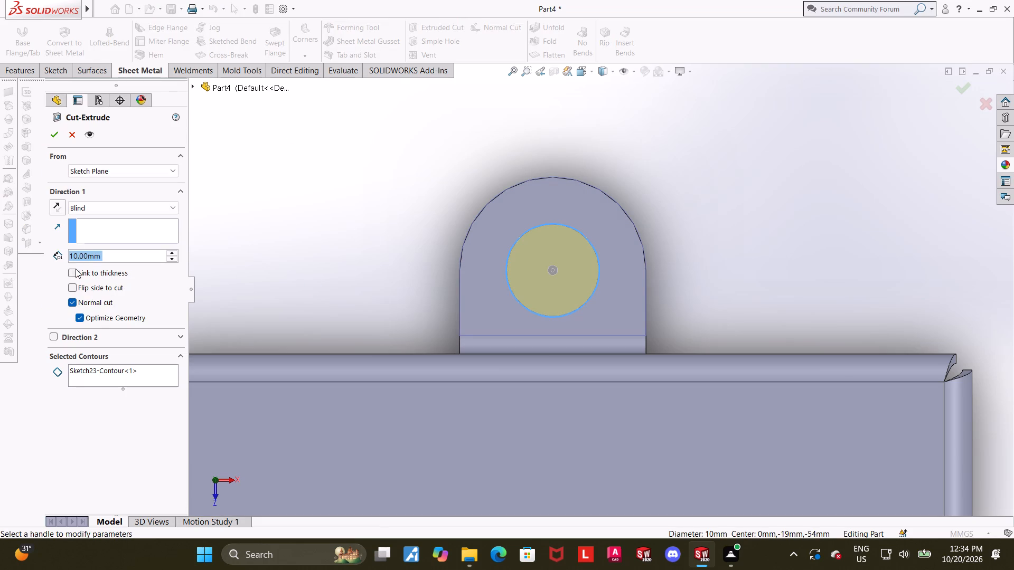
pyautogui.click(73, 270)
pyautogui.click(49, 137)
pyautogui.click(331, 188)
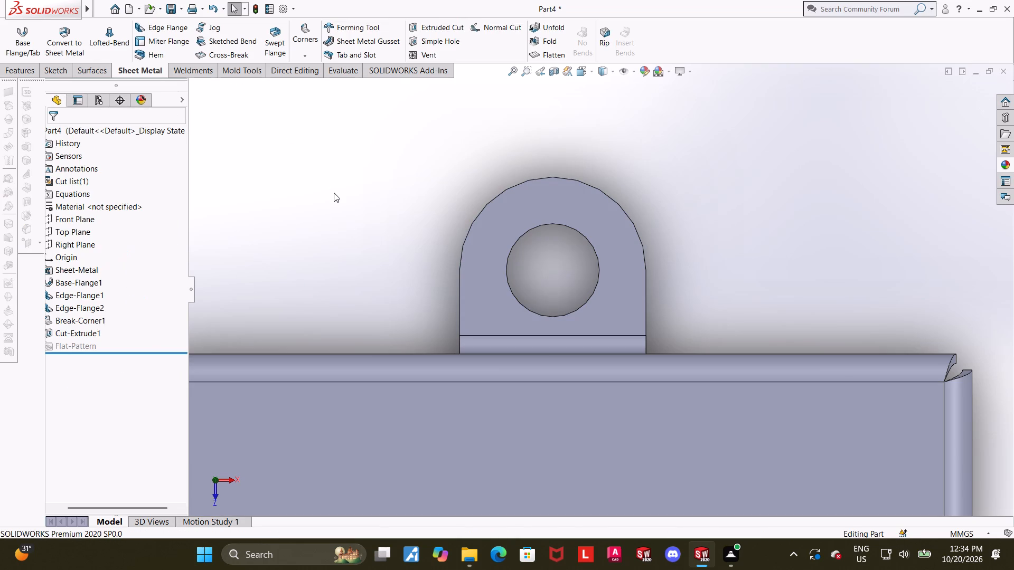
# Set up a Mirror of the -Z tab's edge flange, Edge-Flange2, about the Front Plane.
pyautogui.scroll(9, 452, 402)
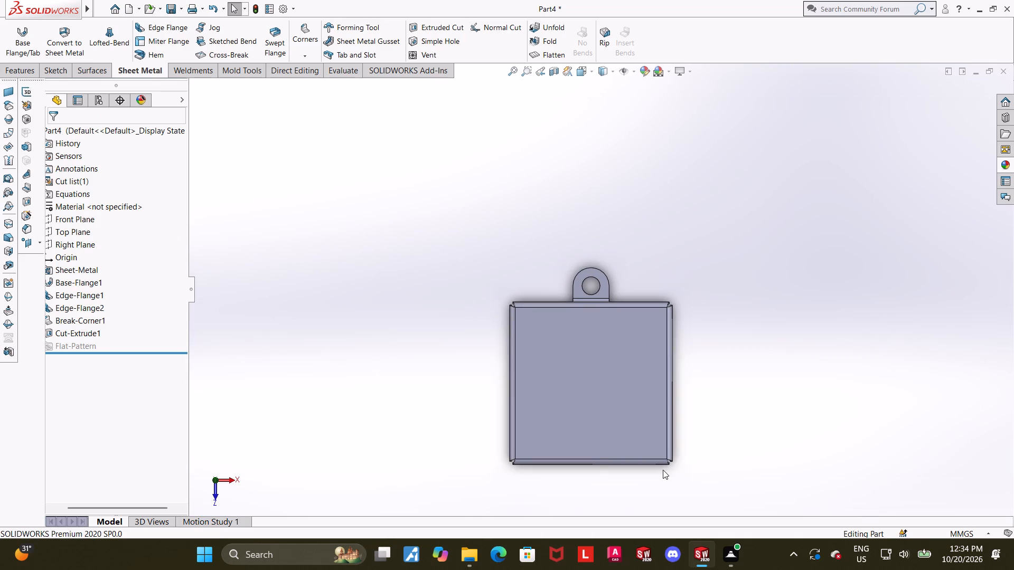
pyautogui.scroll(-1, 663, 470)
pyautogui.moveTo(663, 470); pyautogui.dragTo(661, 397, button='middle')
pyautogui.scroll(-2, 668, 389)
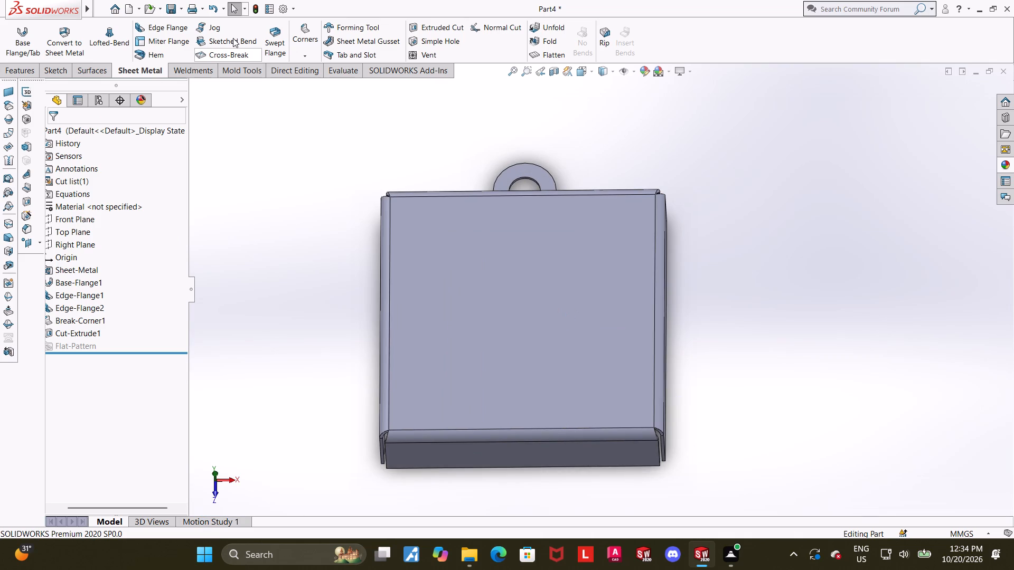
pyautogui.click(23, 67)
pyautogui.click(478, 59)
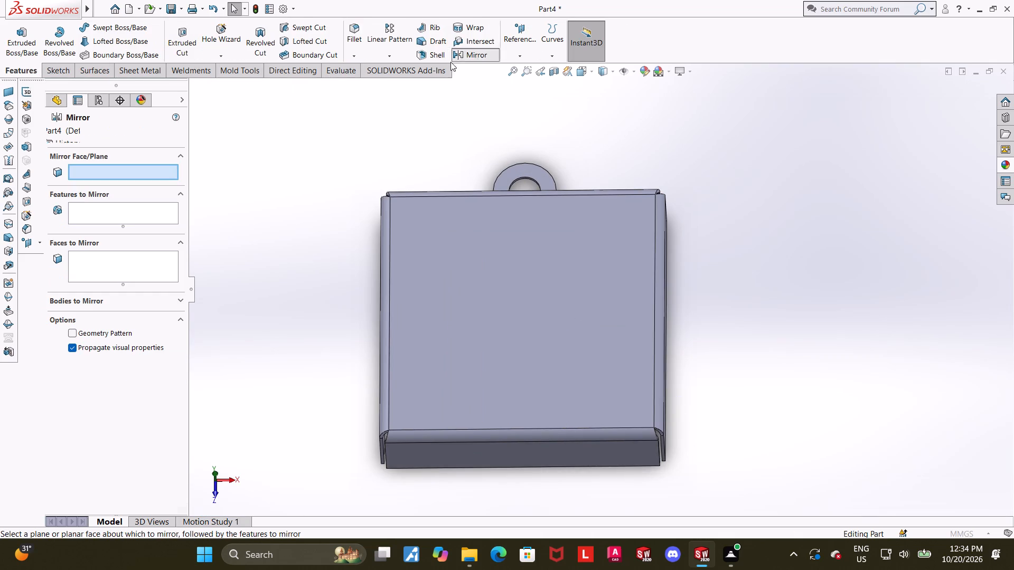
pyautogui.click(191, 84)
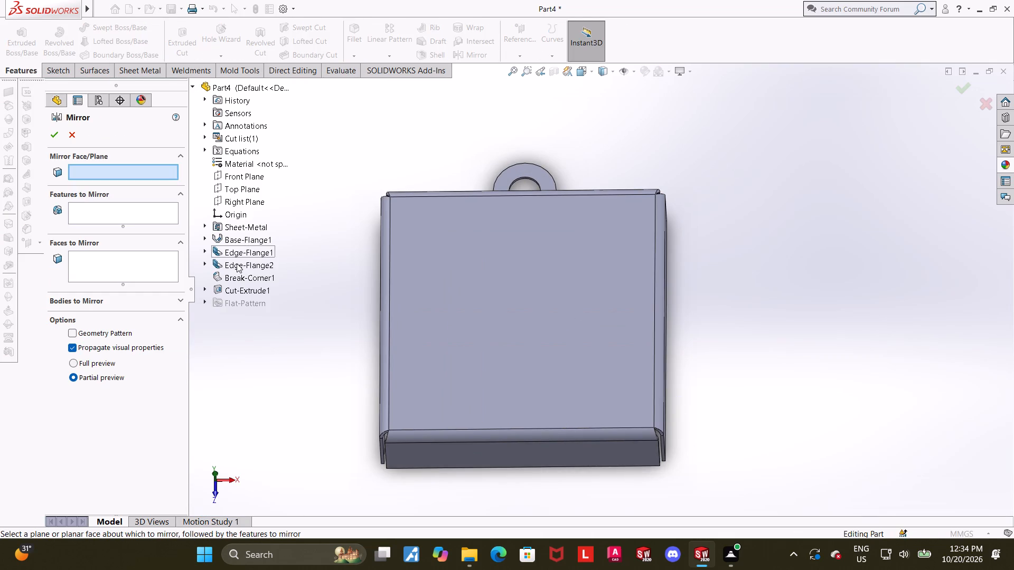
pyautogui.click(237, 263)
pyautogui.doubleClick(224, 266)
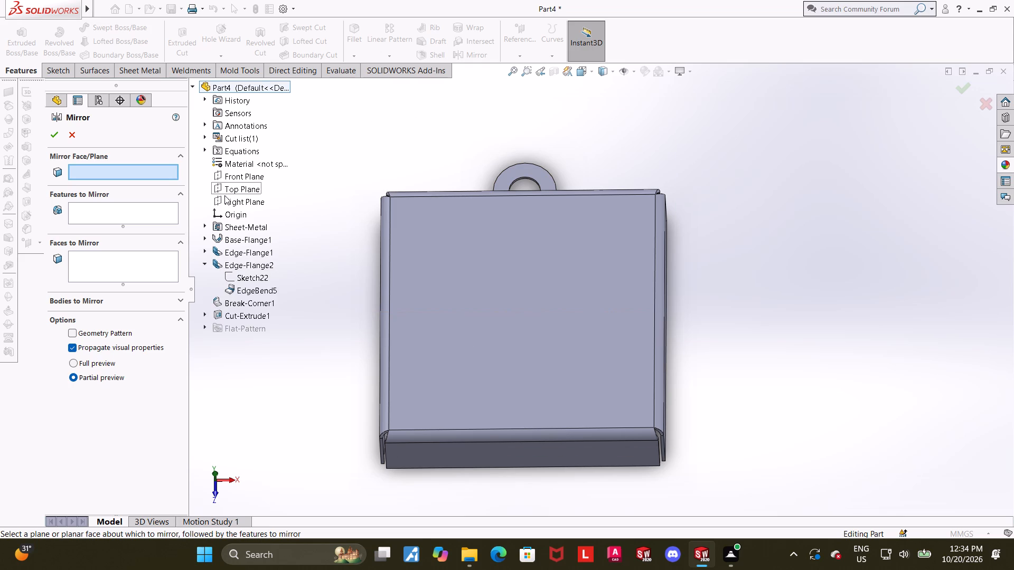
pyautogui.click(226, 177)
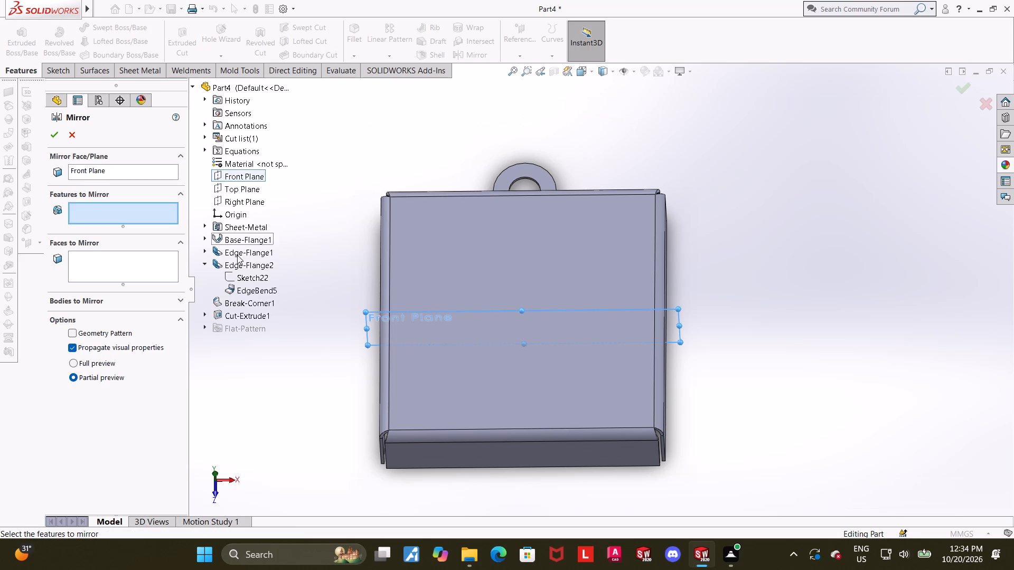
pyautogui.doubleClick(241, 288)
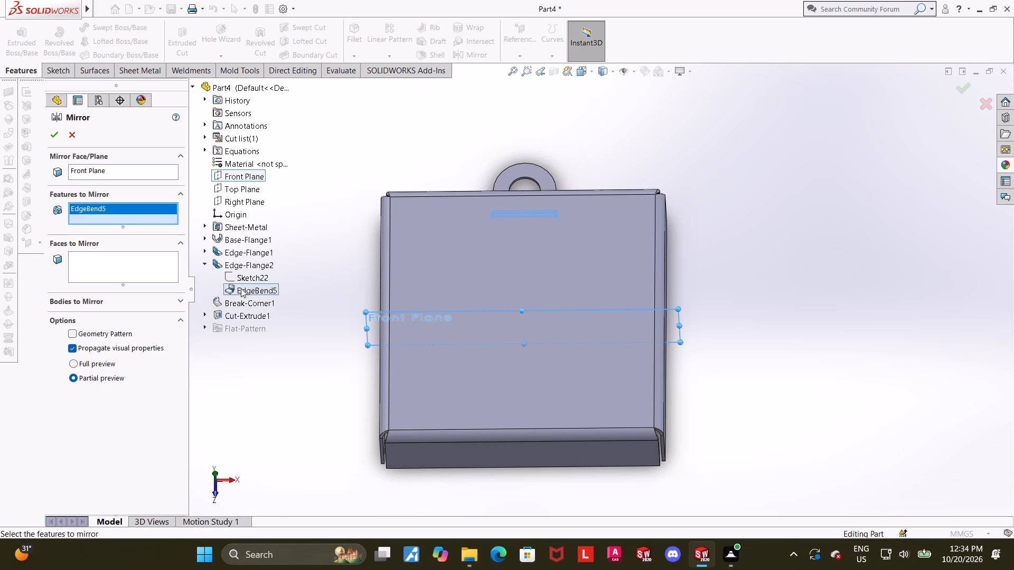
pyautogui.click(202, 263)
pyautogui.rightClick(156, 216)
pyautogui.click(192, 226)
pyautogui.doubleClick(232, 268)
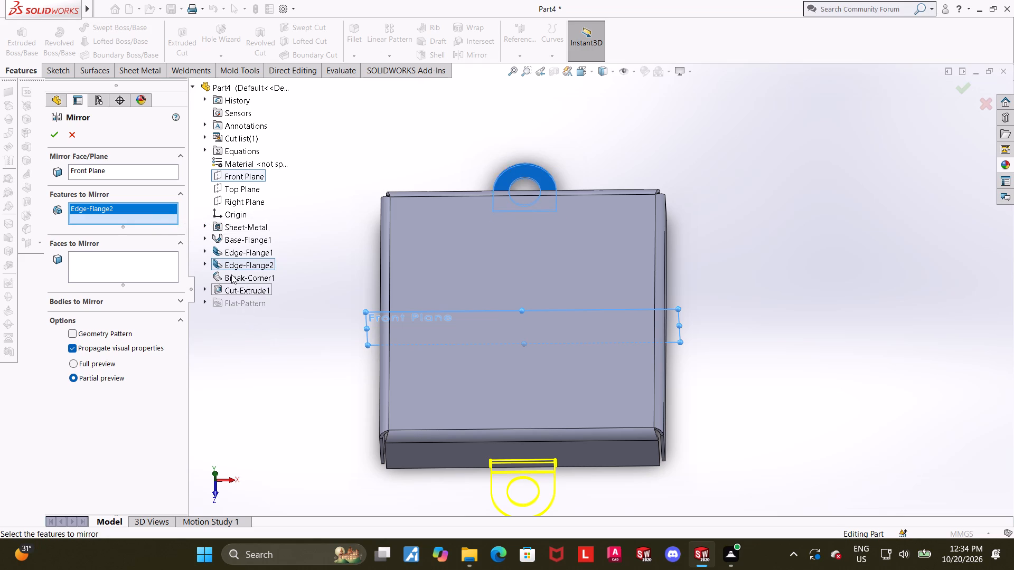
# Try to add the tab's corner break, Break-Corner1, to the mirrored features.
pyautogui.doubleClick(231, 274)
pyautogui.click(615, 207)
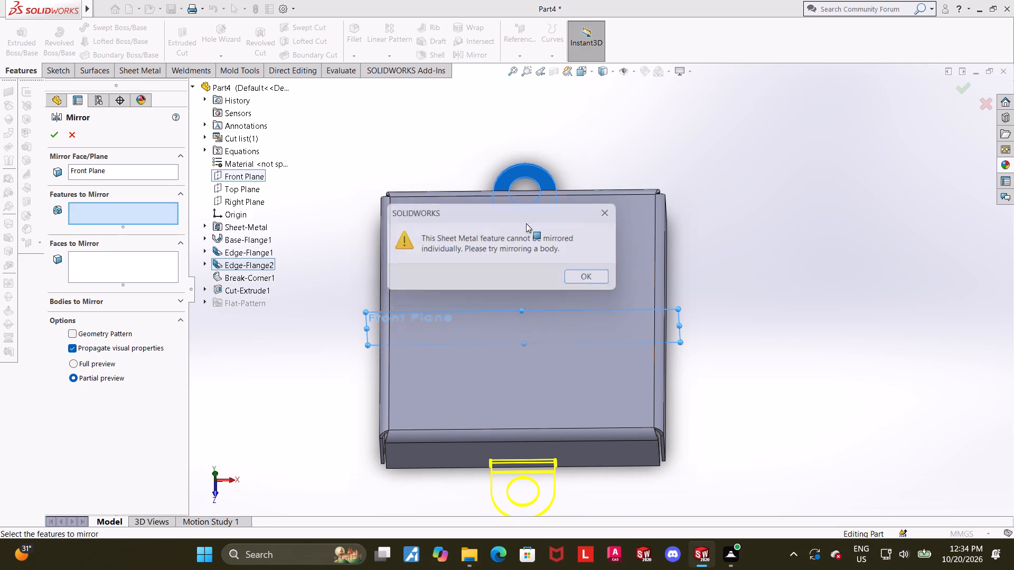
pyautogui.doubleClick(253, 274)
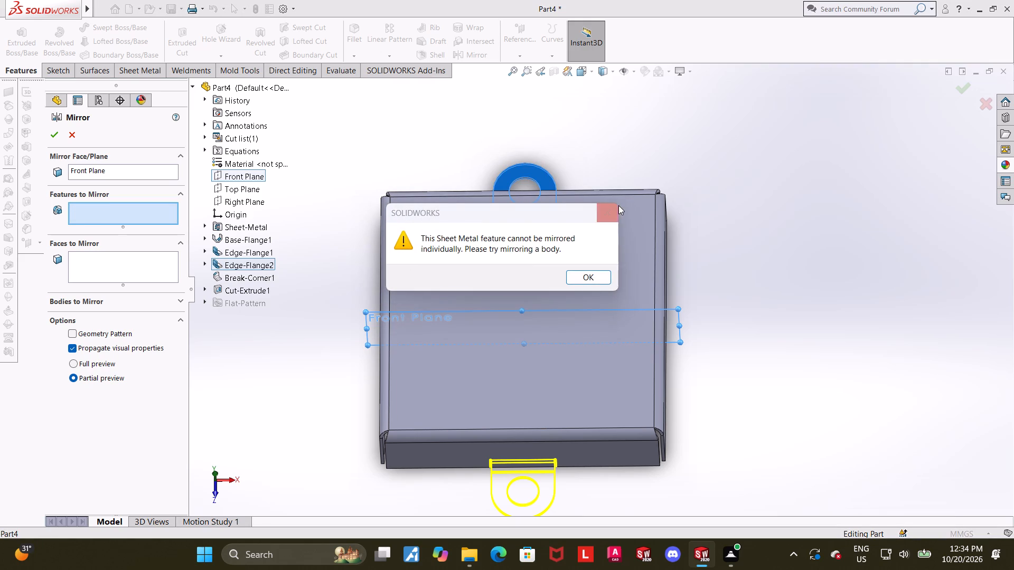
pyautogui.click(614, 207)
# Complete the mirror of Edge-Flange2 about the Front Plane.
pyautogui.click(59, 135)
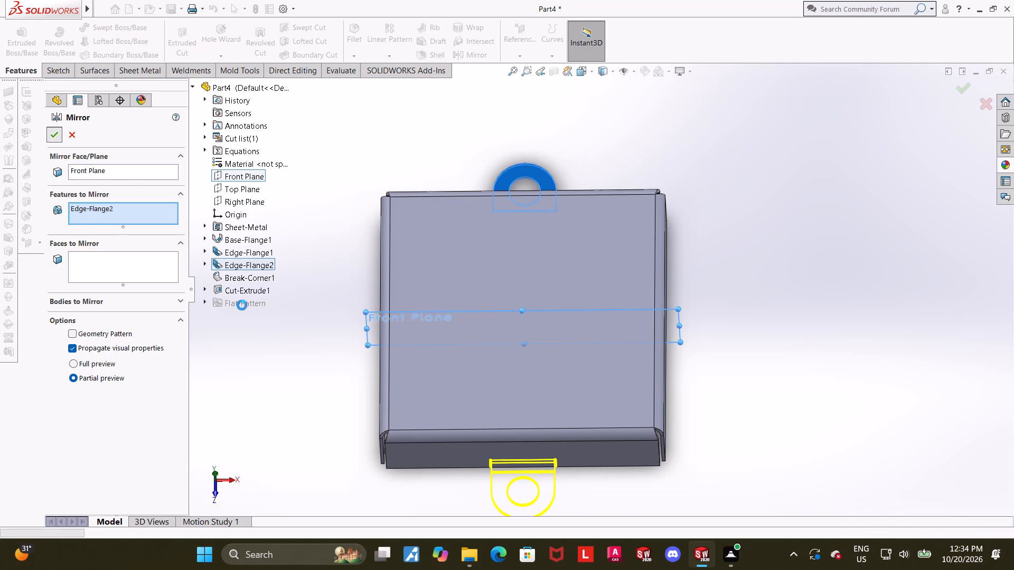
pyautogui.click(282, 357)
# Examine the mirrored tab on the +Z flange from several angles.
pyautogui.scroll(4, 314, 353)
pyautogui.scroll(-4, 651, 415)
pyautogui.scroll(-4, 577, 369)
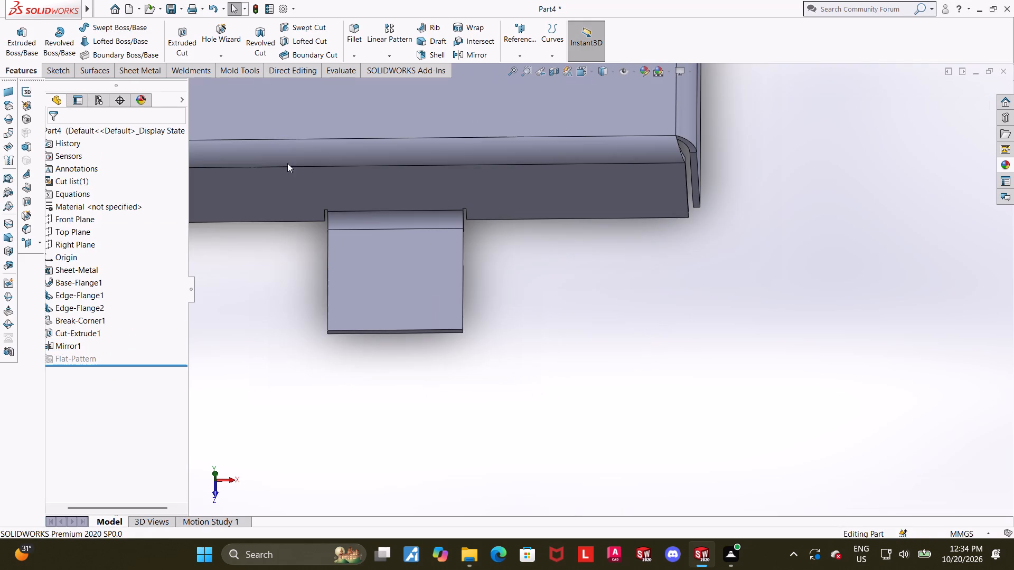
pyautogui.click(145, 75)
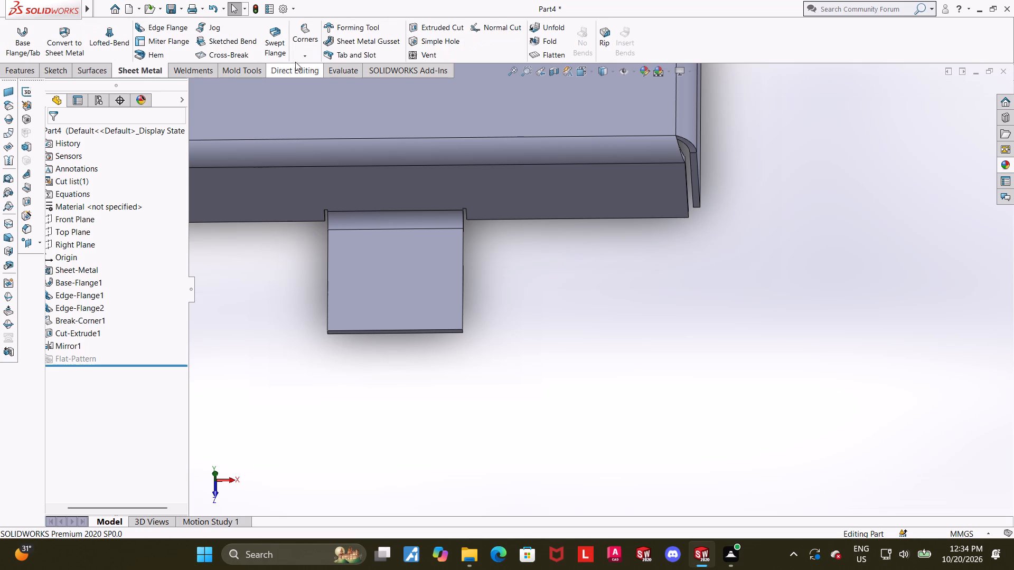
pyautogui.scroll(5, 447, 218)
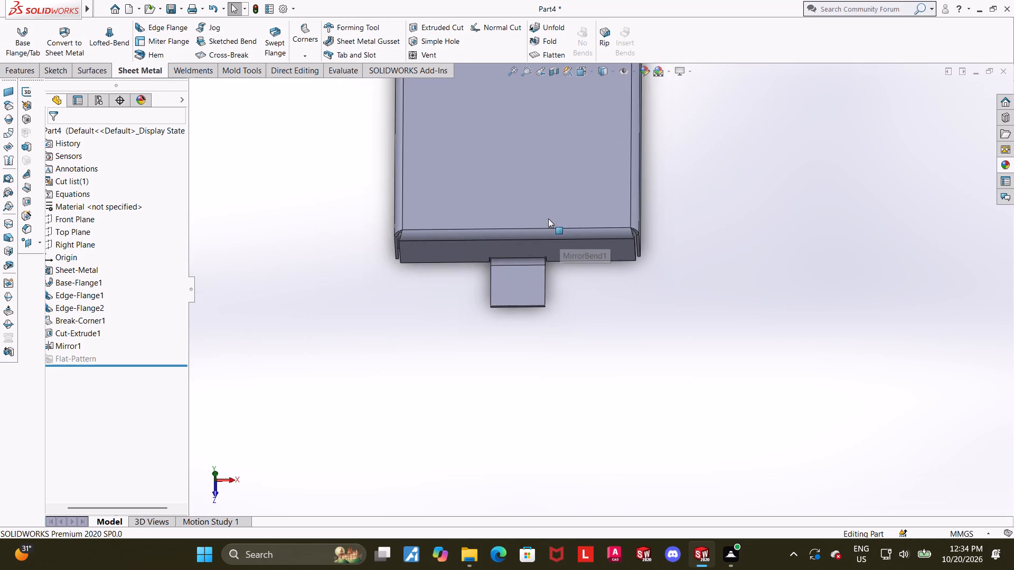
pyautogui.scroll(-4, 548, 218)
pyautogui.scroll(6, 480, 301)
pyautogui.moveTo(481, 298); pyautogui.dragTo(505, 294, button='middle')
pyautogui.scroll(-4, 480, 279)
pyautogui.moveTo(614, 252); pyautogui.dragTo(615, 179, button='middle')
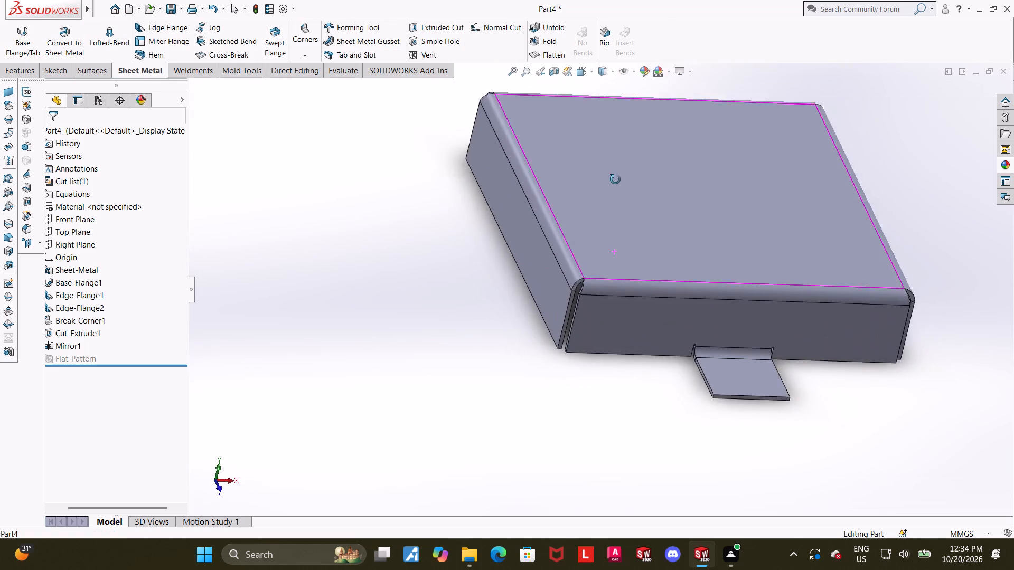
pyautogui.moveTo(615, 179); pyautogui.dragTo(633, 204, button='middle')
pyautogui.scroll(2, 597, 221)
pyautogui.scroll(-3, 605, 263)
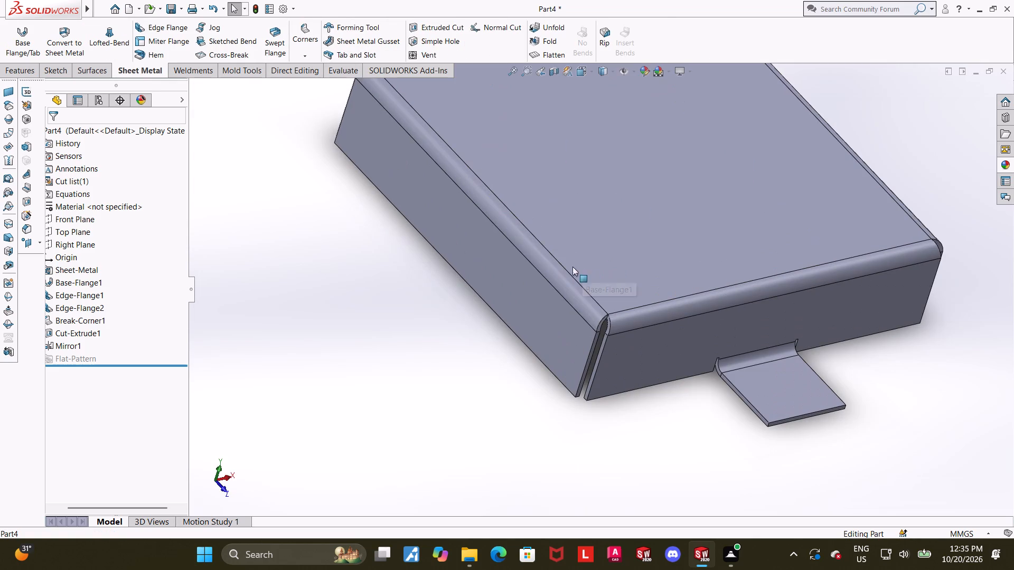
# Start an Edge Flange on the lower outer edge of the -X side flange, directed outward at 90 degrees.
pyautogui.click(162, 27)
pyautogui.click(439, 252)
pyautogui.click(373, 275)
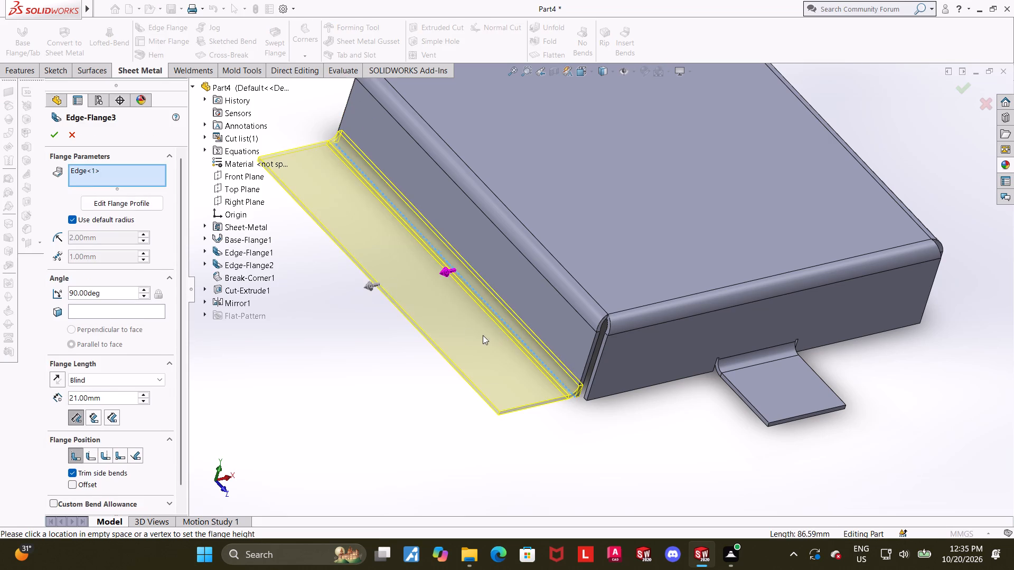
pyautogui.moveTo(469, 339); pyautogui.dragTo(444, 330, button='middle')
pyautogui.click(587, 70)
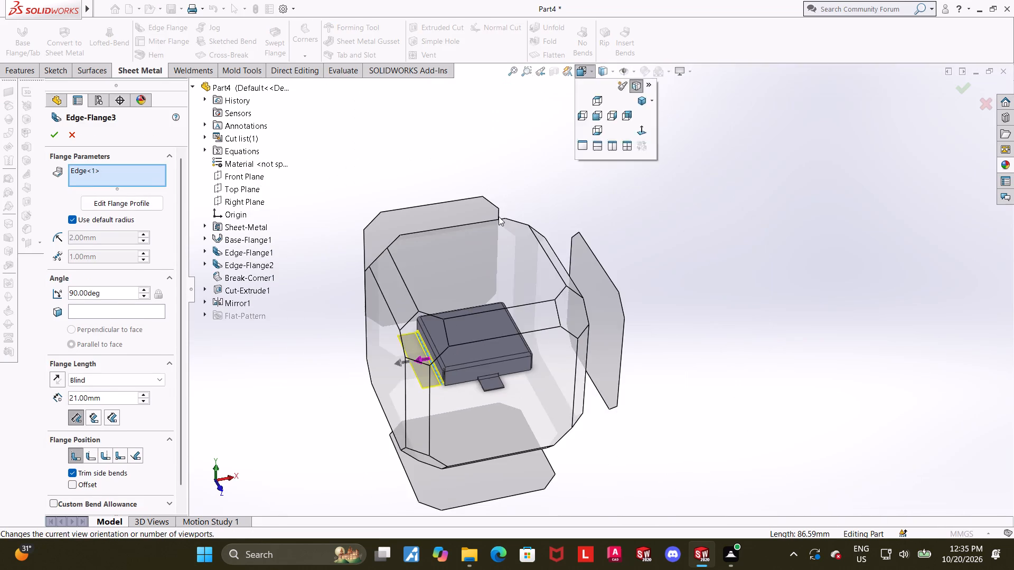
pyautogui.moveTo(499, 223); pyautogui.dragTo(499, 230)
pyautogui.scroll(2, 648, 302)
pyautogui.scroll(-2, 720, 288)
pyautogui.click(813, 335)
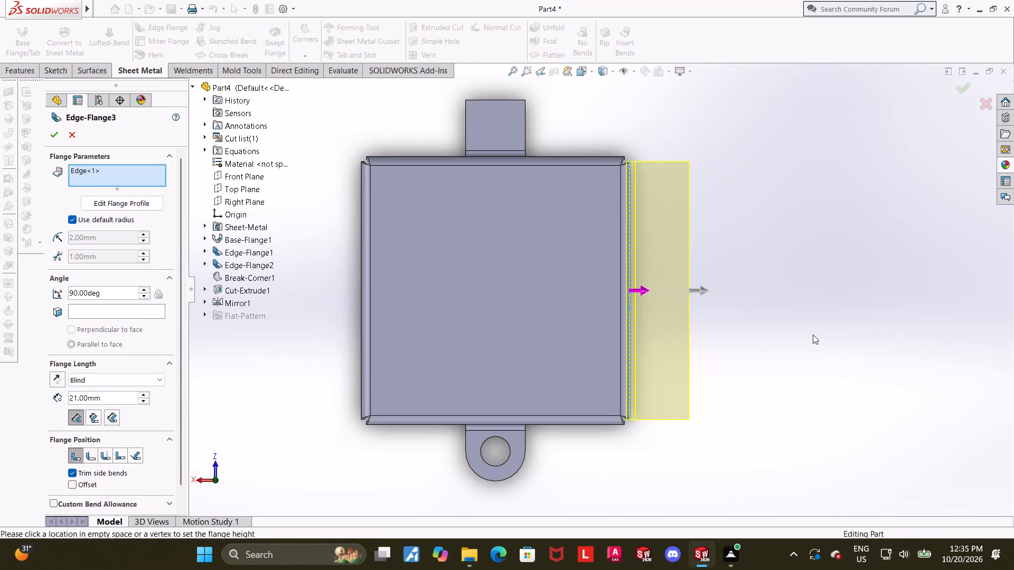
# Set the new edge flange's length to 20 mm.
pyautogui.scroll(-2, 813, 335)
pyautogui.scroll(2, 564, 284)
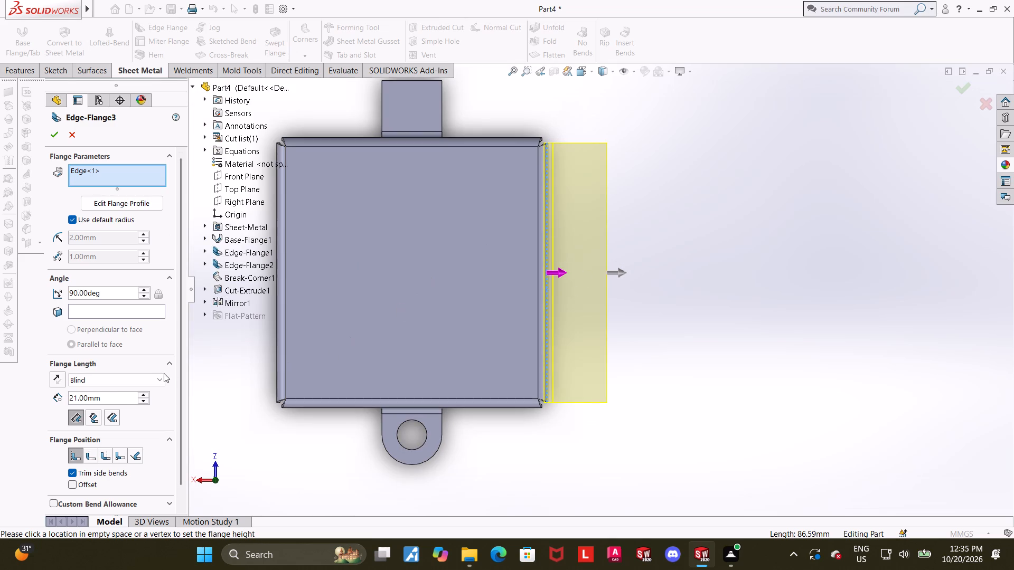
pyautogui.moveTo(114, 395); pyautogui.dragTo(0, 382)
pyautogui.press('2')
pyautogui.press('0')
pyautogui.press('Return')
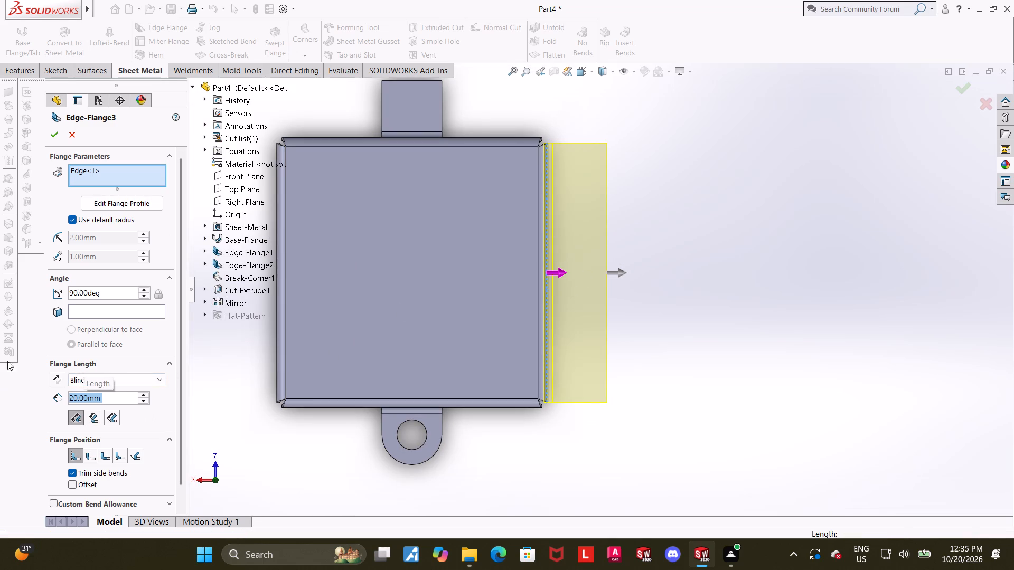
pyautogui.click(702, 327)
pyautogui.scroll(-1, 444, 316)
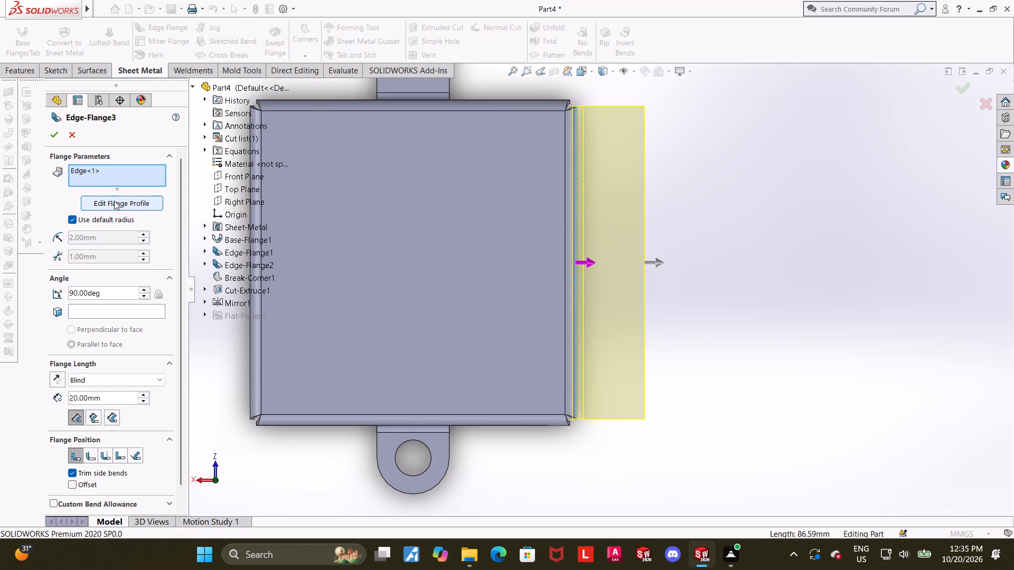
# Edit the flange profile and pull both ends inward into a narrow tab, its -Z end about 31 mm from the part's -Z edge.
pyautogui.click(114, 201)
pyautogui.scroll(2, 712, 149)
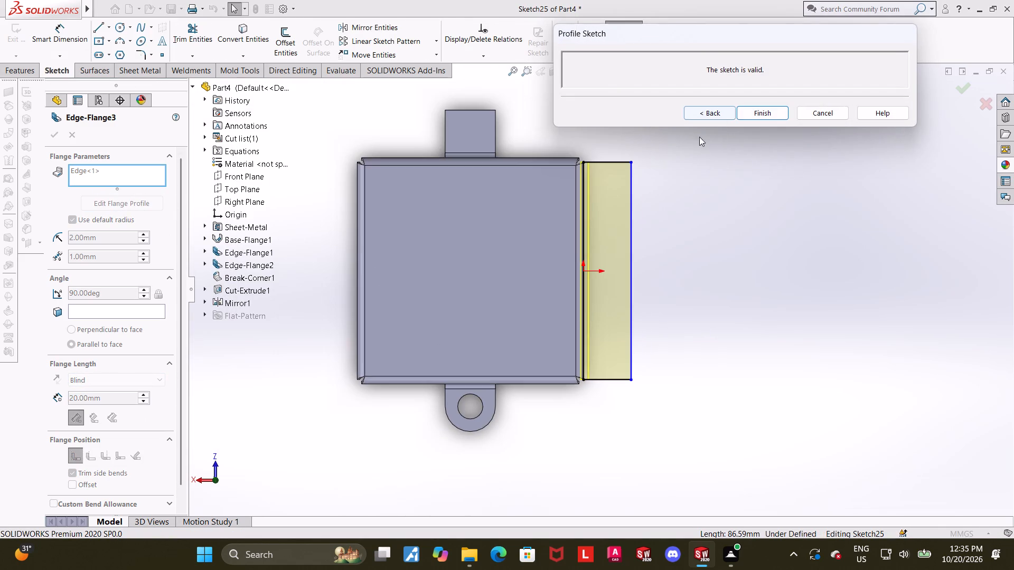
pyautogui.scroll(-1, 694, 143)
pyautogui.scroll(-1, 652, 368)
pyautogui.scroll(1, 651, 353)
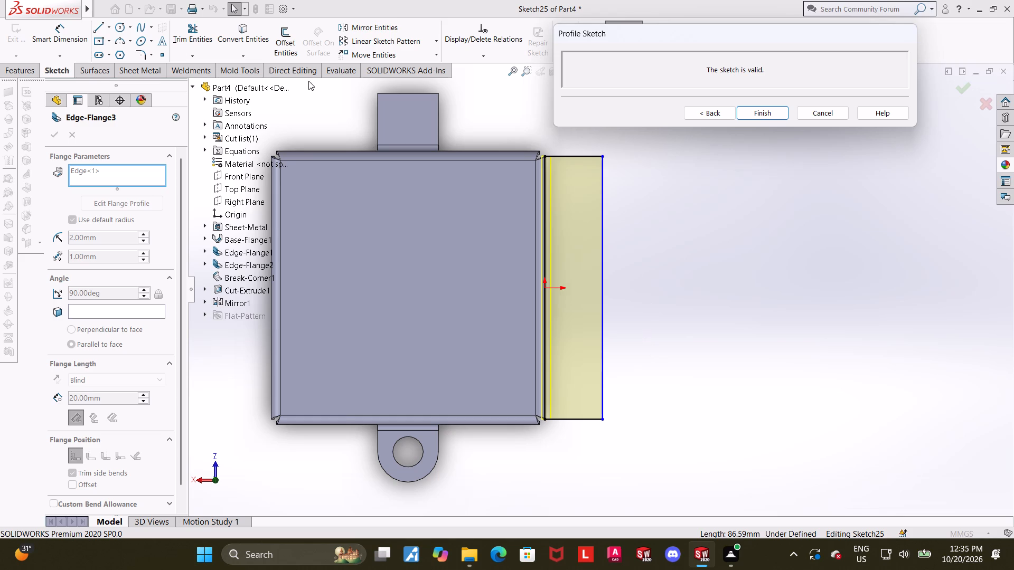
pyautogui.click(81, 30)
pyautogui.press('Escape')
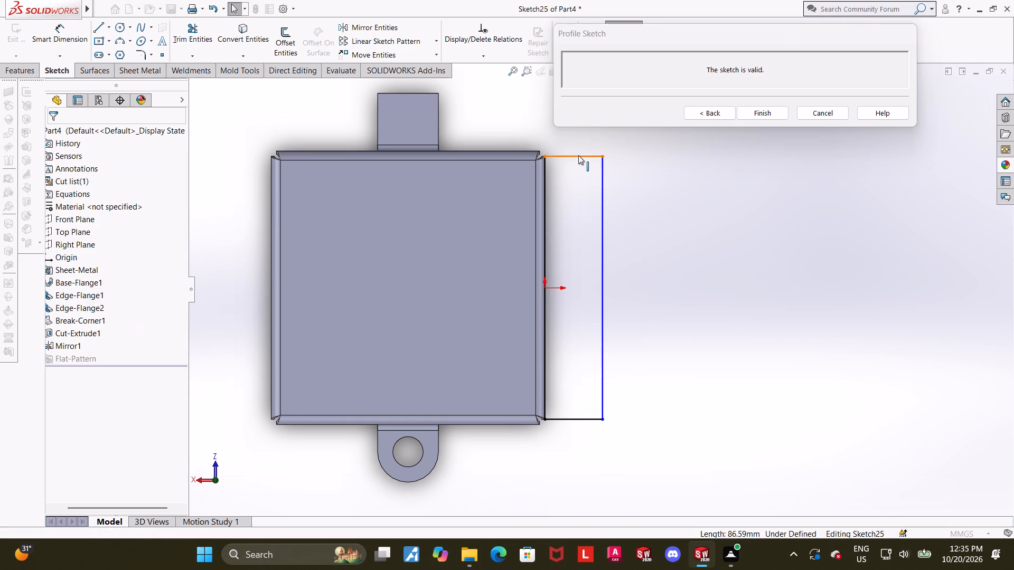
pyautogui.press('Escape')
pyautogui.moveTo(578, 155); pyautogui.dragTo(577, 232)
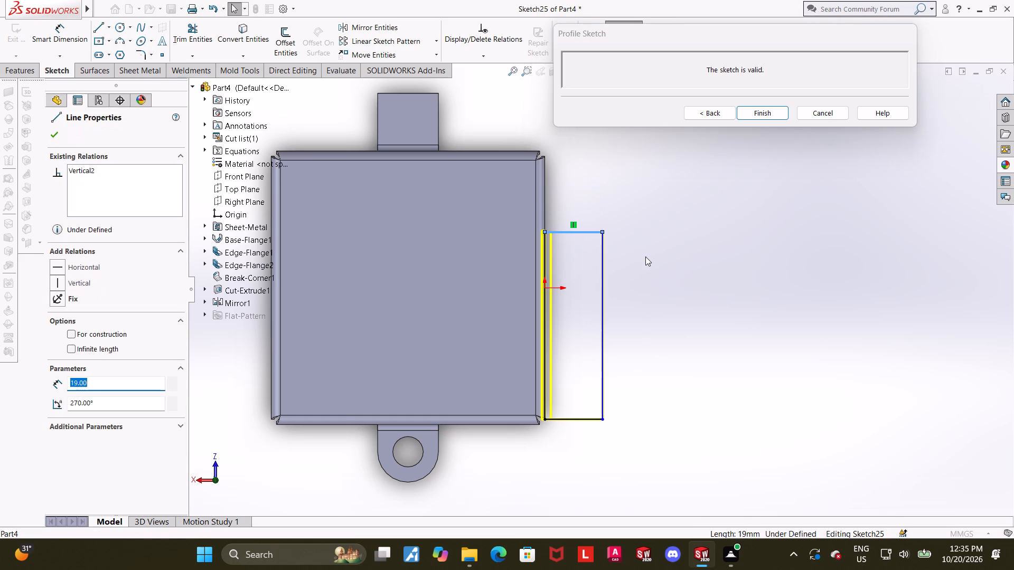
pyautogui.moveTo(576, 420); pyautogui.dragTo(575, 346)
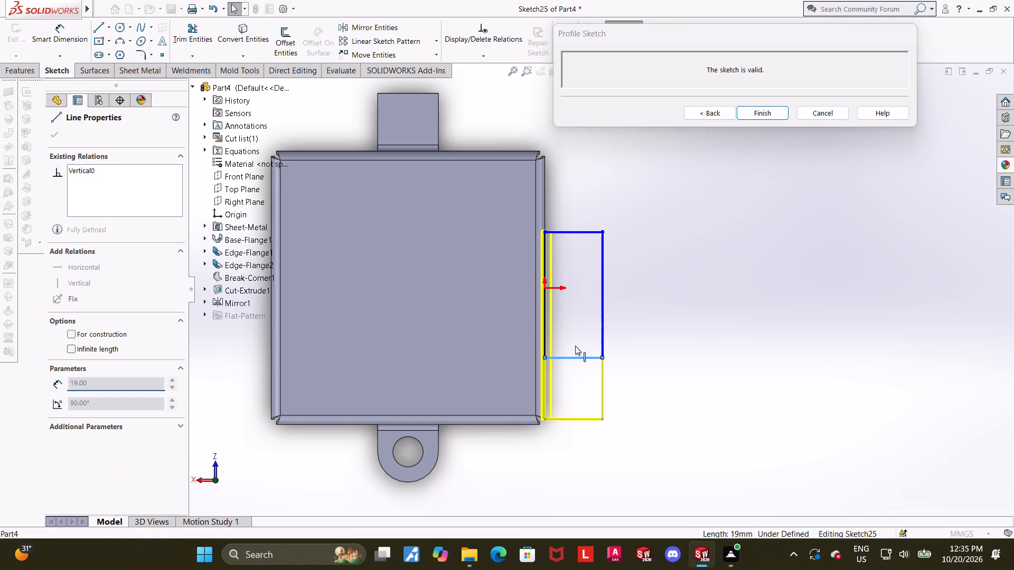
pyautogui.moveTo(575, 346); pyautogui.dragTo(575, 331)
pyautogui.press('Escape')
# Dimension the tab profile's +Z end 35 mm from the part's +Z edge.
pyautogui.click(51, 28)
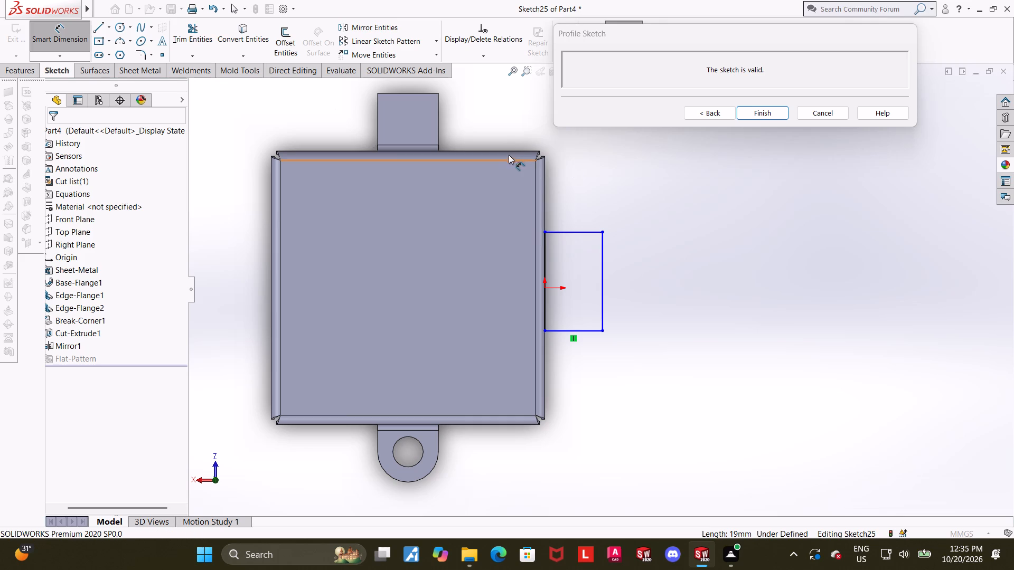
pyautogui.click(507, 150)
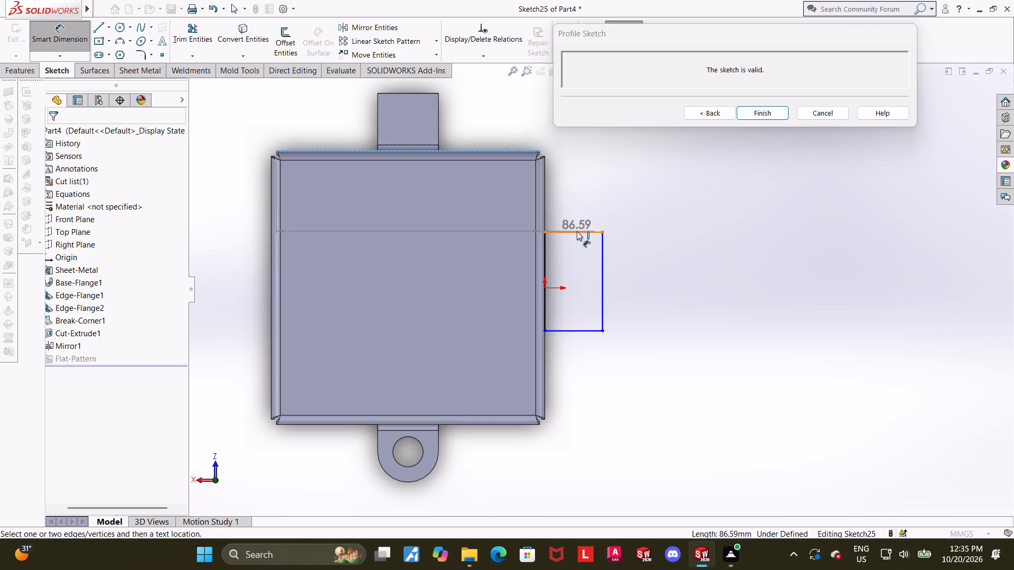
pyautogui.click(577, 231)
pyautogui.click(605, 204)
pyautogui.write('35')
pyautogui.press('Return')
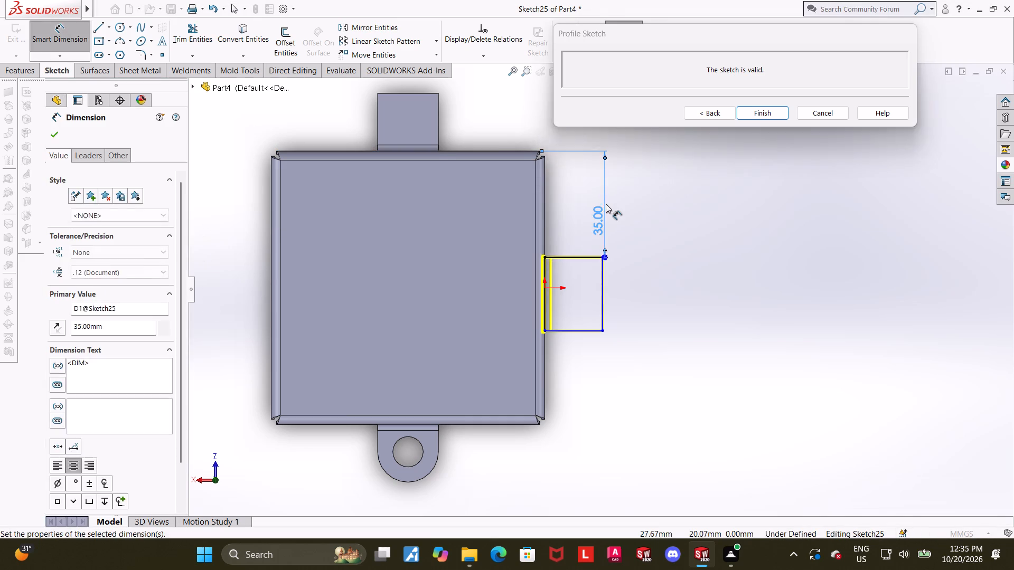
pyautogui.press('Escape')
# Dimension the tab profile's -Z end 35 mm from the part's -Z edge.
pyautogui.click(78, 36)
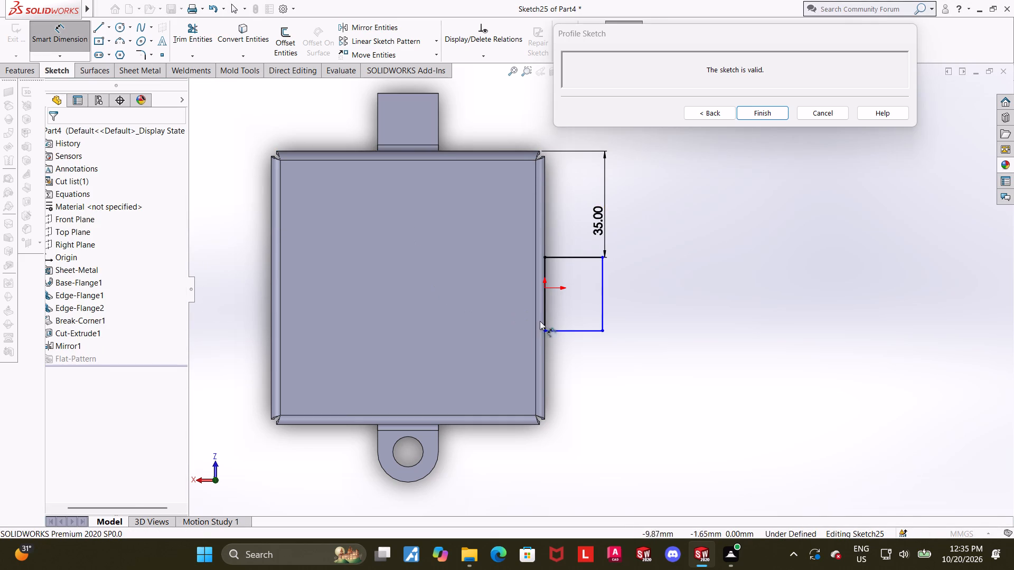
pyautogui.click(509, 425)
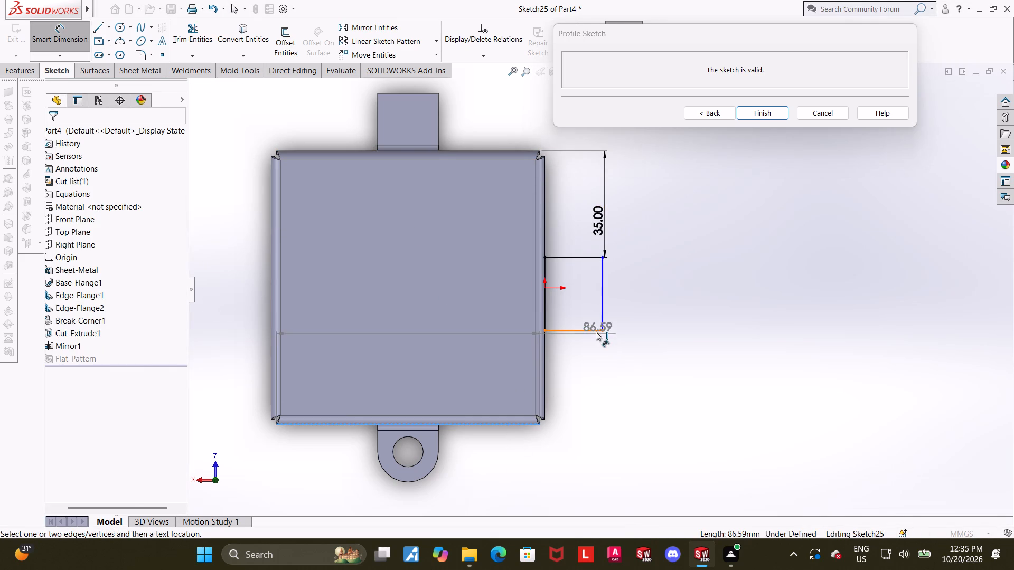
pyautogui.click(595, 331)
pyautogui.click(649, 393)
pyautogui.write('35')
pyautogui.press('Return')
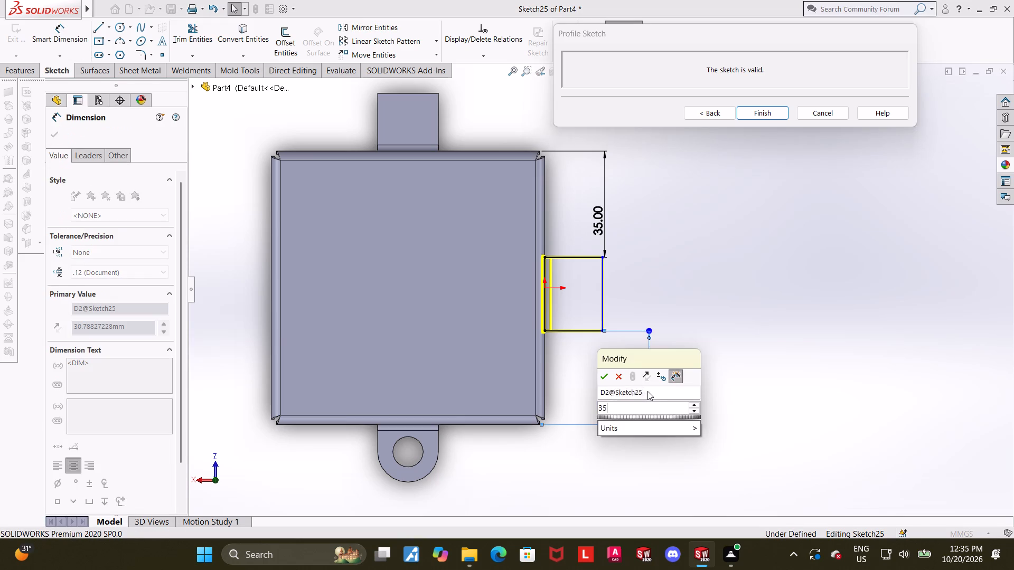
pyautogui.press('Escape')
# Dimension the -X tab profile's outward length, from the flange edge to its outer line, as 19 mm.
pyautogui.click(61, 32)
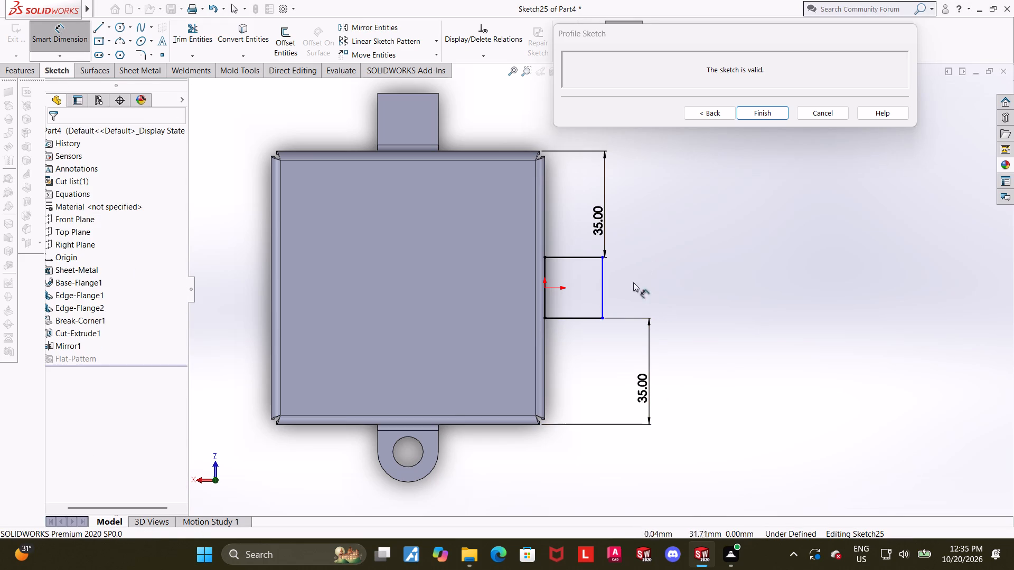
pyautogui.click(603, 272)
pyautogui.press('Escape')
pyautogui.press('Escape')
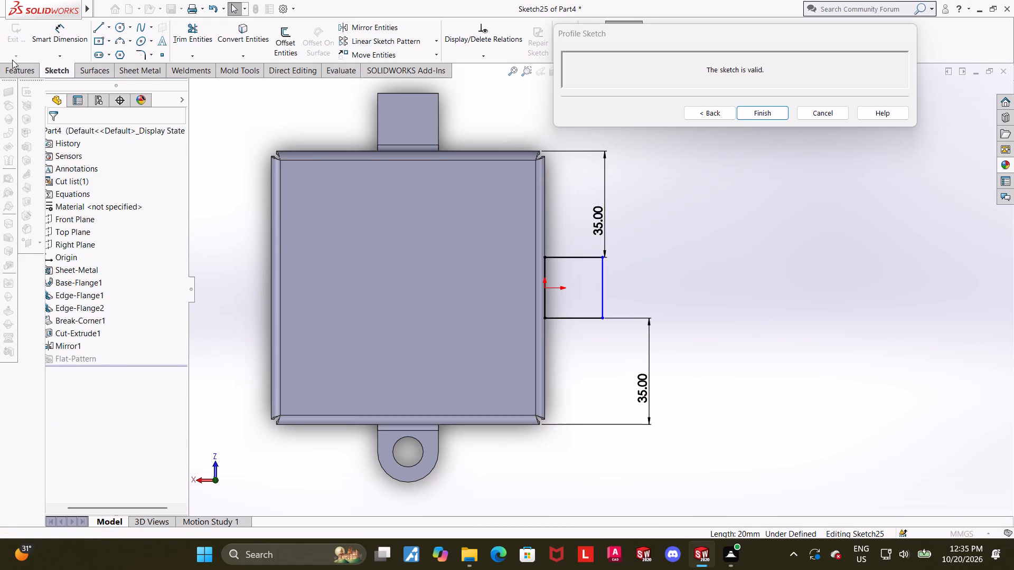
pyautogui.click(44, 51)
pyautogui.press('Escape')
pyautogui.click(57, 34)
pyautogui.scroll(-2, 775, 287)
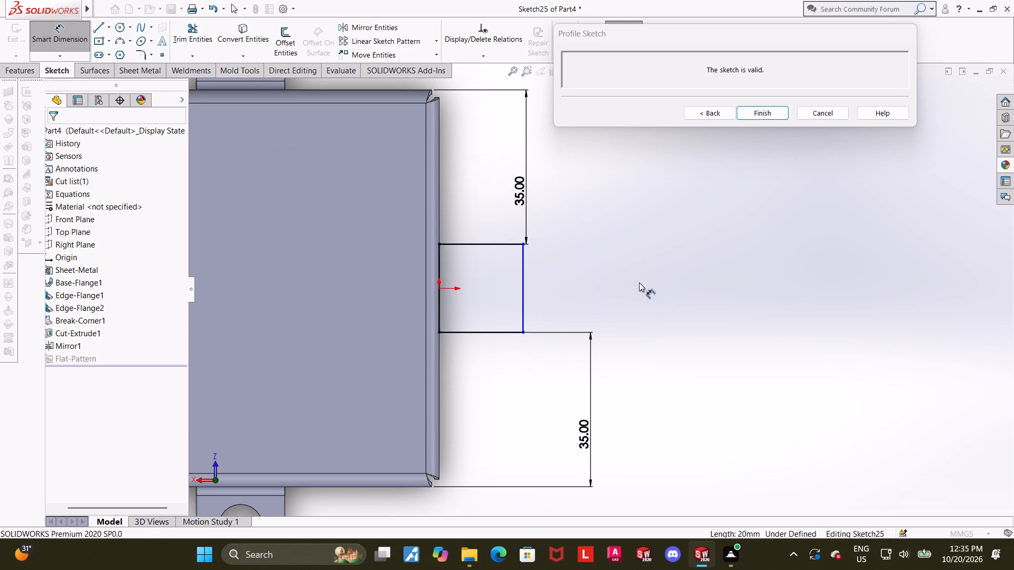
pyautogui.click(440, 269)
pyautogui.click(521, 272)
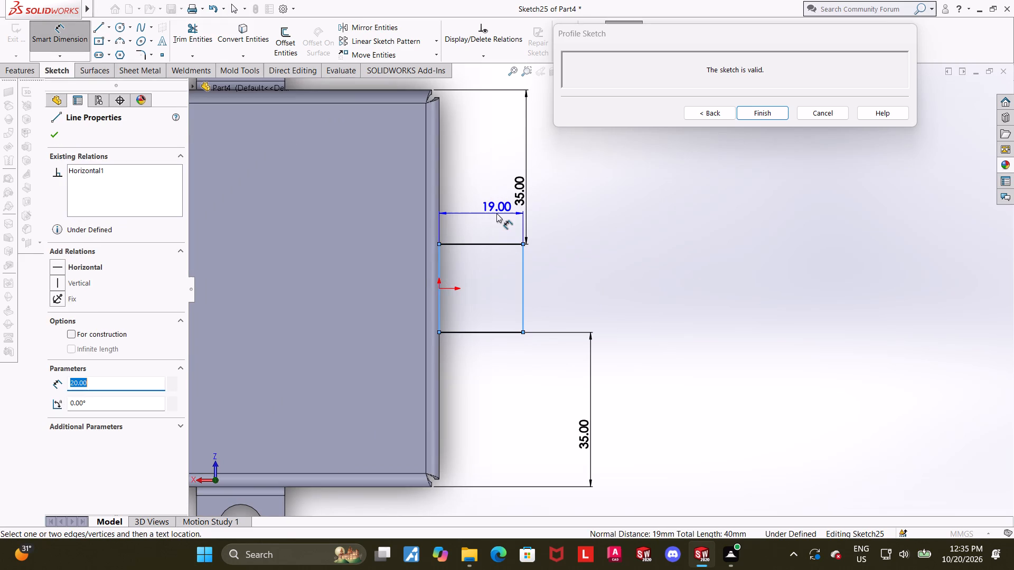
pyautogui.click(496, 213)
pyautogui.click(452, 198)
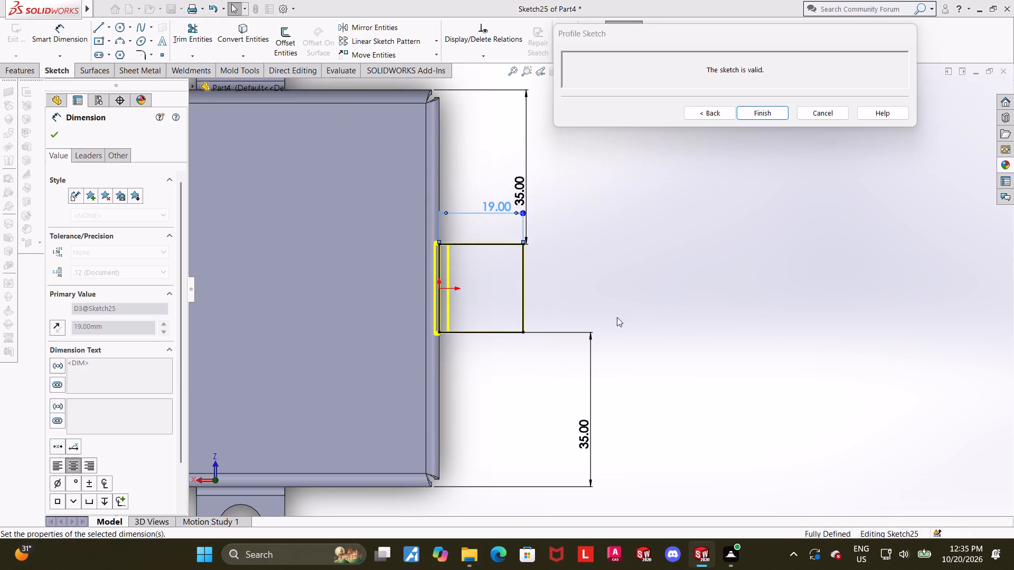
pyautogui.click(617, 318)
# Leave the tab profile sketch and return to the edge flange settings.
pyautogui.scroll(2, 617, 318)
pyautogui.scroll(-1, 507, 280)
pyautogui.moveTo(544, 312); pyautogui.dragTo(536, 202, button='middle')
pyautogui.scroll(-1, 542, 286)
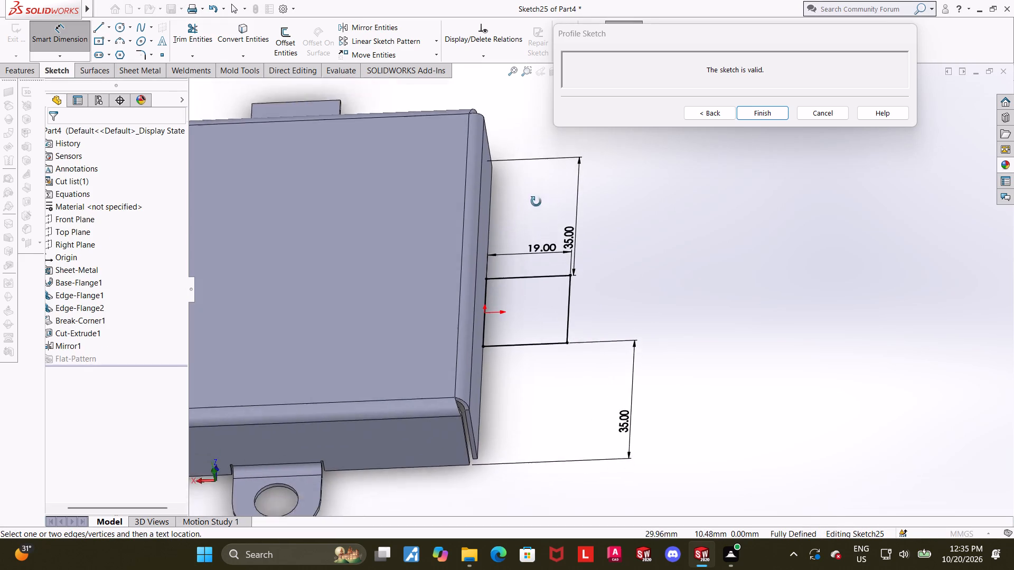
pyautogui.moveTo(536, 202); pyautogui.dragTo(535, 90, button='middle')
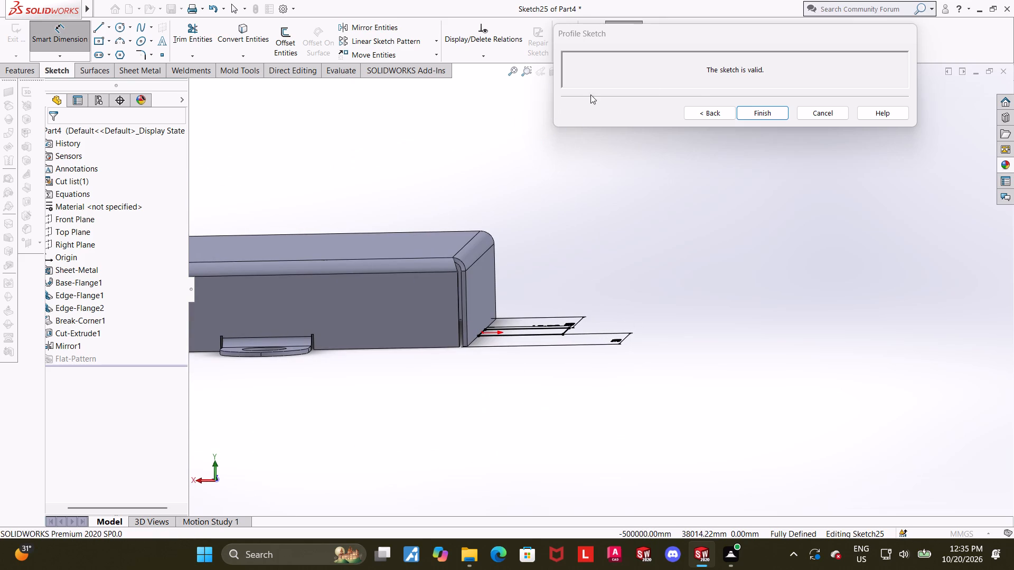
pyautogui.click(708, 111)
pyautogui.click(581, 72)
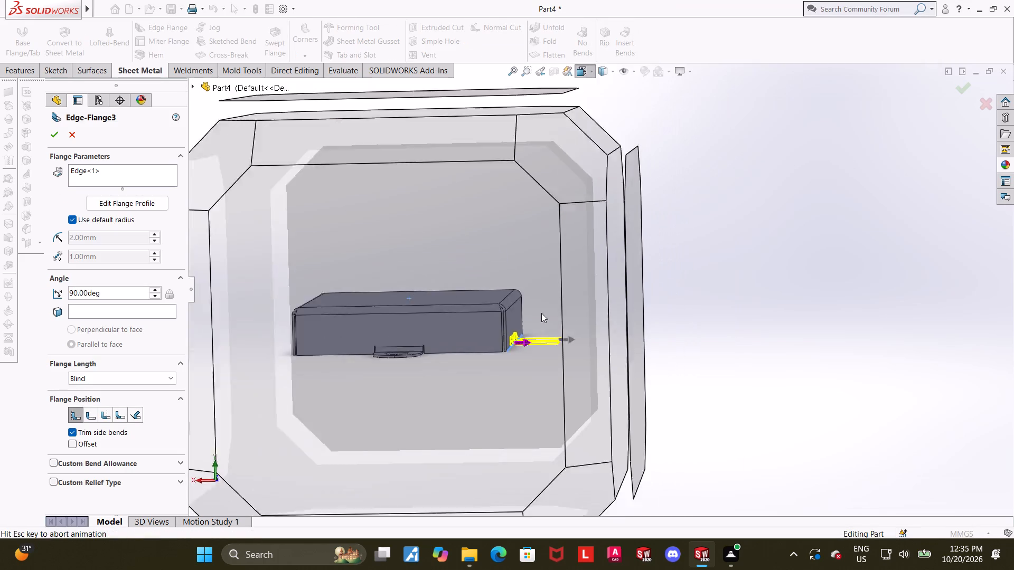
pyautogui.click(525, 343)
pyautogui.scroll(-3, 859, 308)
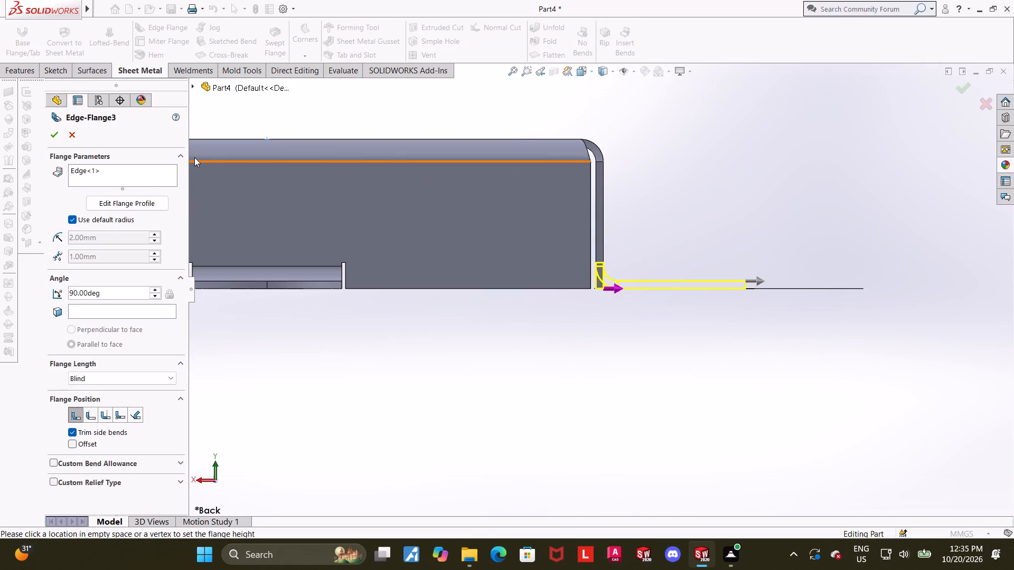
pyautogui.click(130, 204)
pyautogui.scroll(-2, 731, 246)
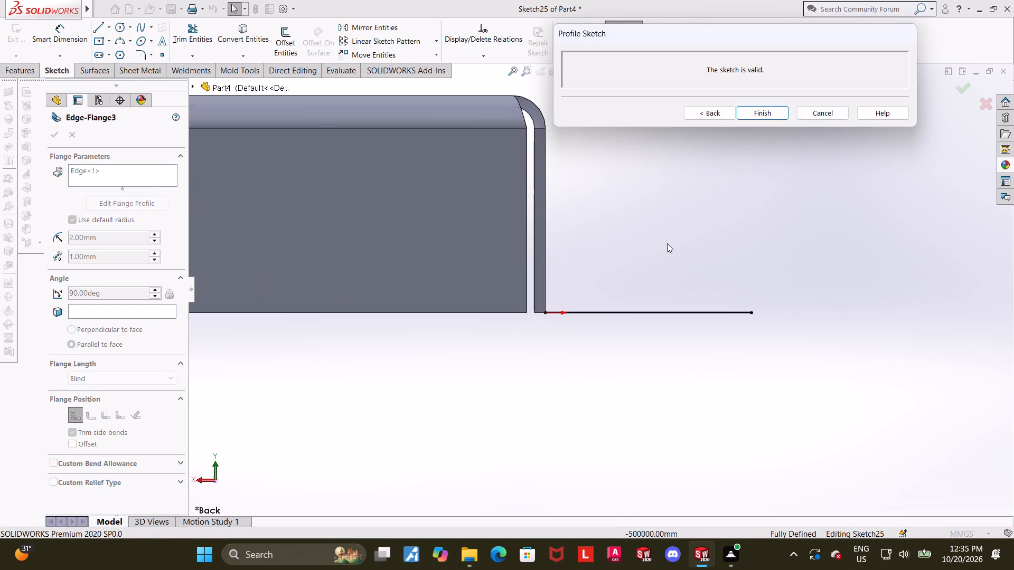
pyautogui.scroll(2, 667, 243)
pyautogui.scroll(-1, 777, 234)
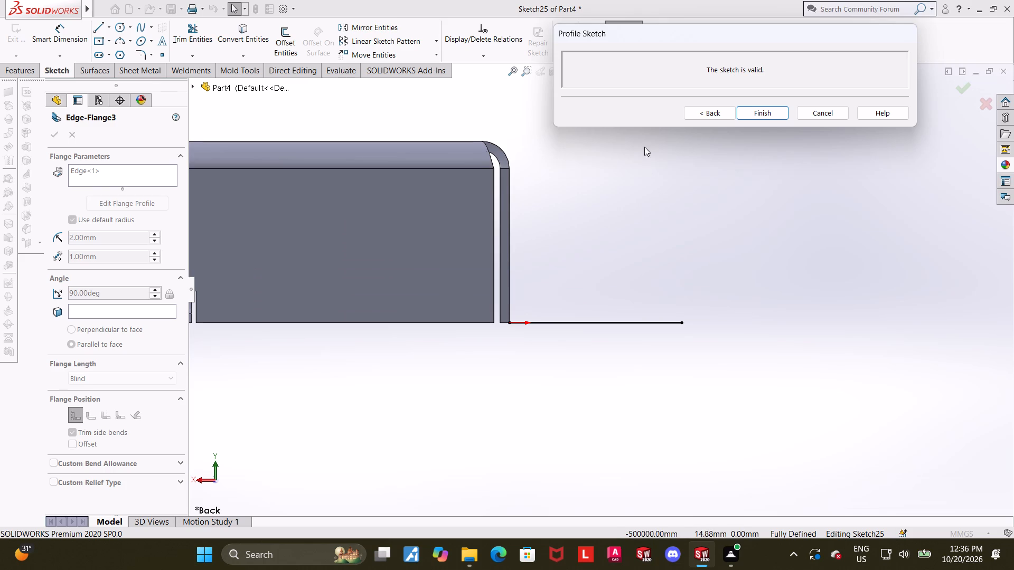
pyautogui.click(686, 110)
# Accept the edge flange that forms the -X tab.
pyautogui.moveTo(665, 243); pyautogui.dragTo(664, 271, button='middle')
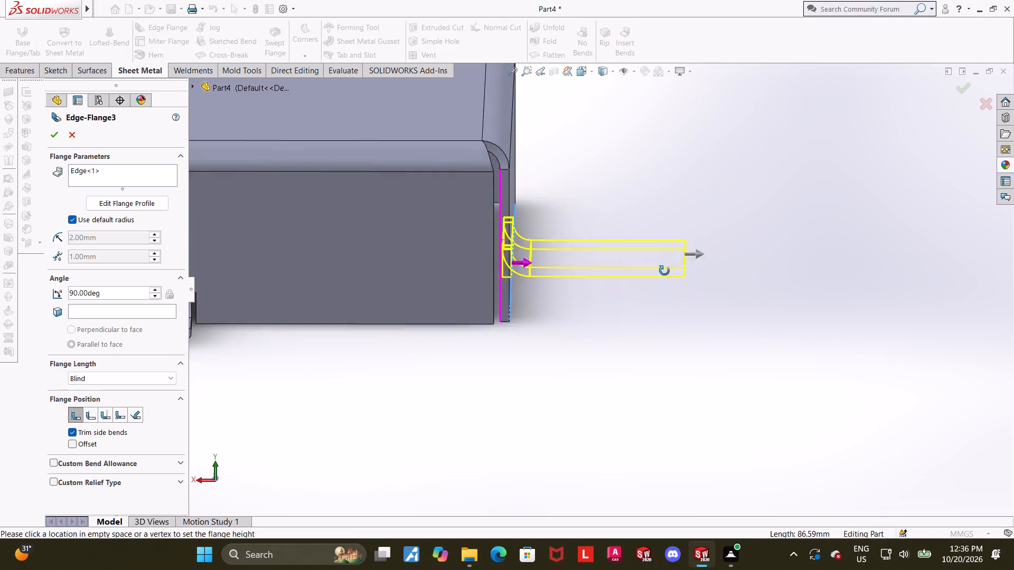
pyautogui.moveTo(664, 271); pyautogui.dragTo(664, 284, button='middle')
pyautogui.scroll(2, 664, 284)
pyautogui.scroll(-1, 697, 200)
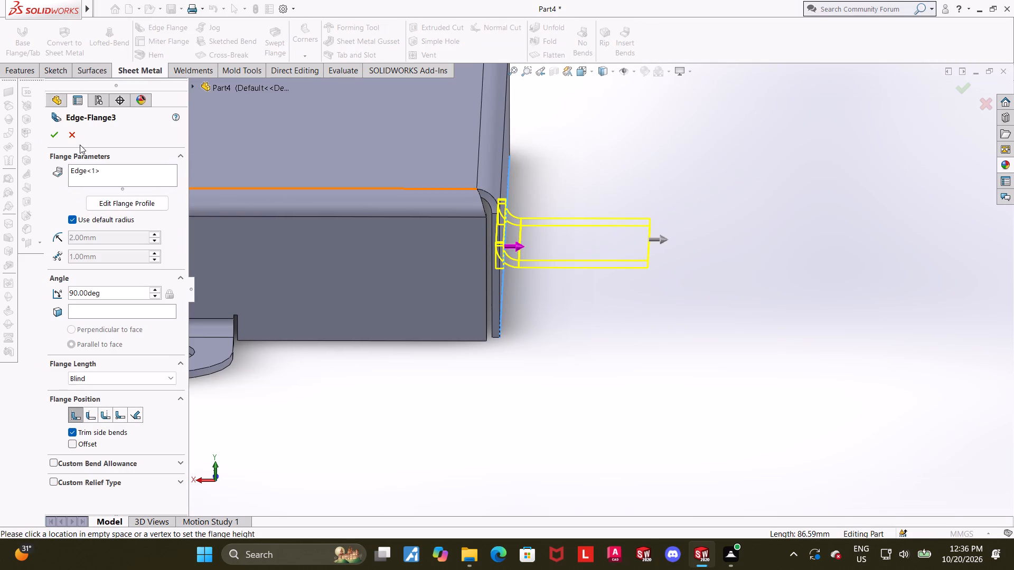
pyautogui.click(59, 138)
# Mirror the -X tab edge flange, Edge-Flange3, about the Right Plane.
pyautogui.scroll(10, 680, 309)
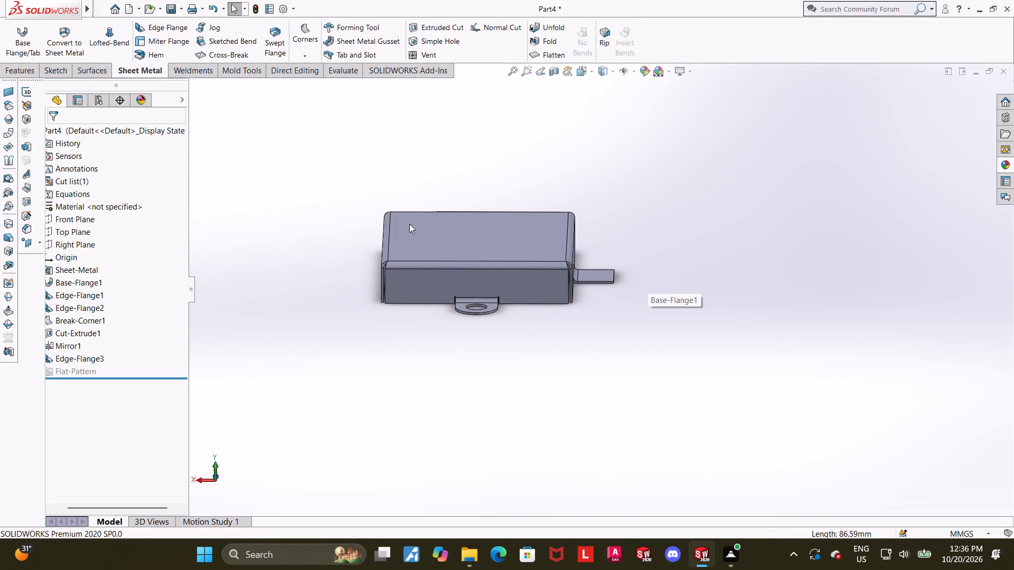
pyautogui.scroll(-4, 421, 220)
pyautogui.moveTo(522, 242); pyautogui.dragTo(522, 268, button='middle')
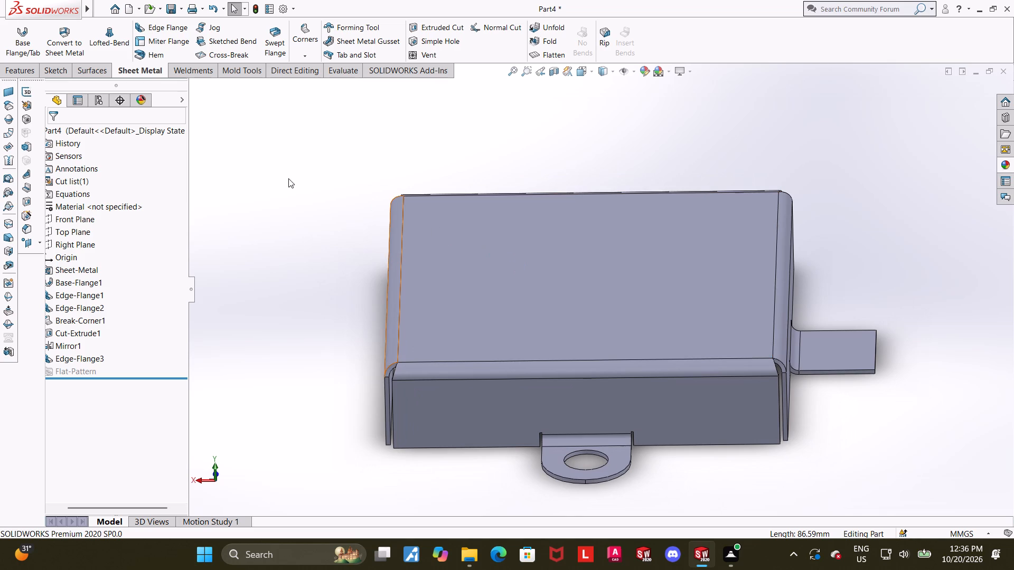
pyautogui.click(13, 66)
pyautogui.click(457, 56)
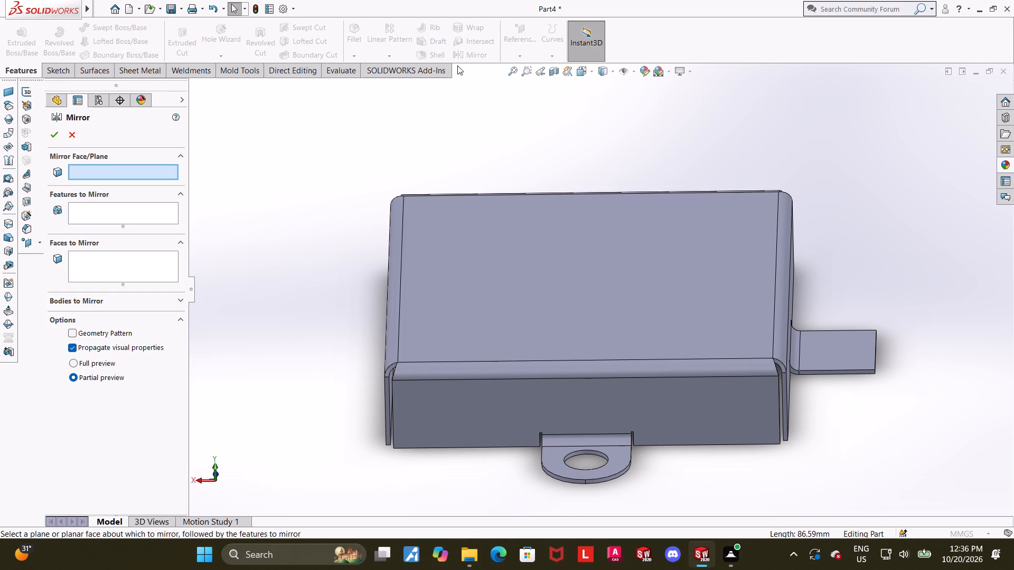
pyautogui.click(196, 88)
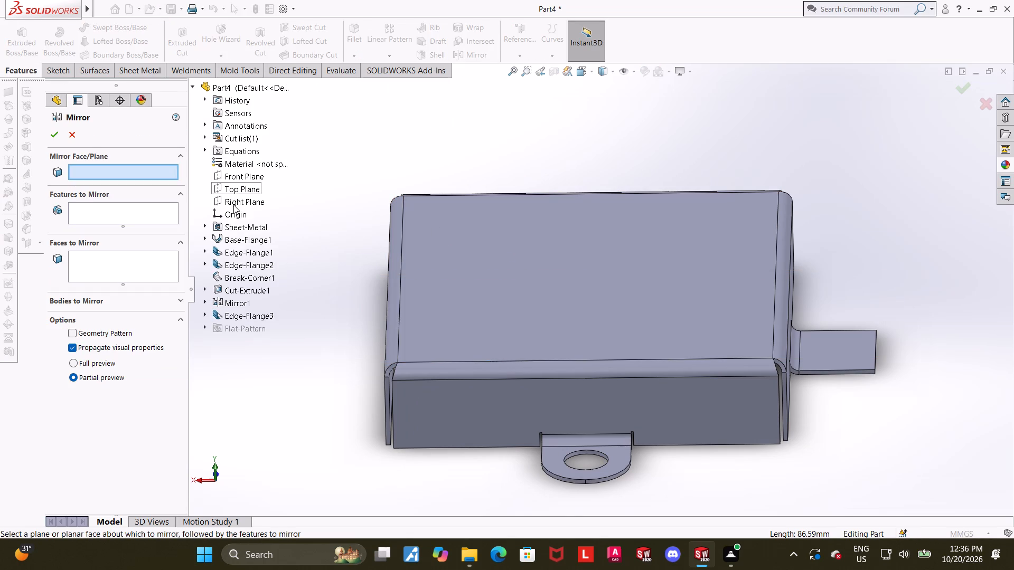
pyautogui.click(233, 205)
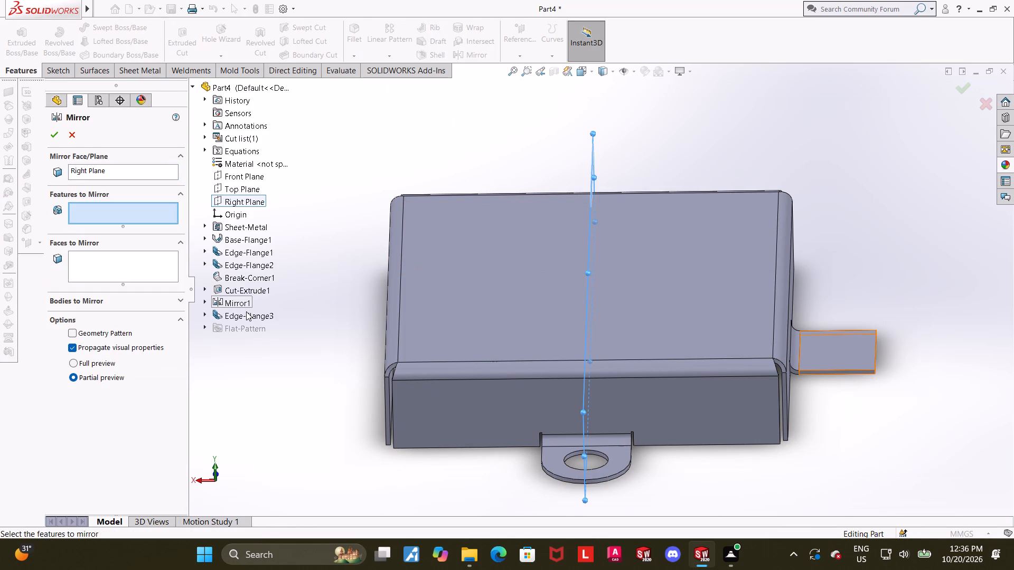
pyautogui.doubleClick(246, 311)
pyautogui.click(60, 141)
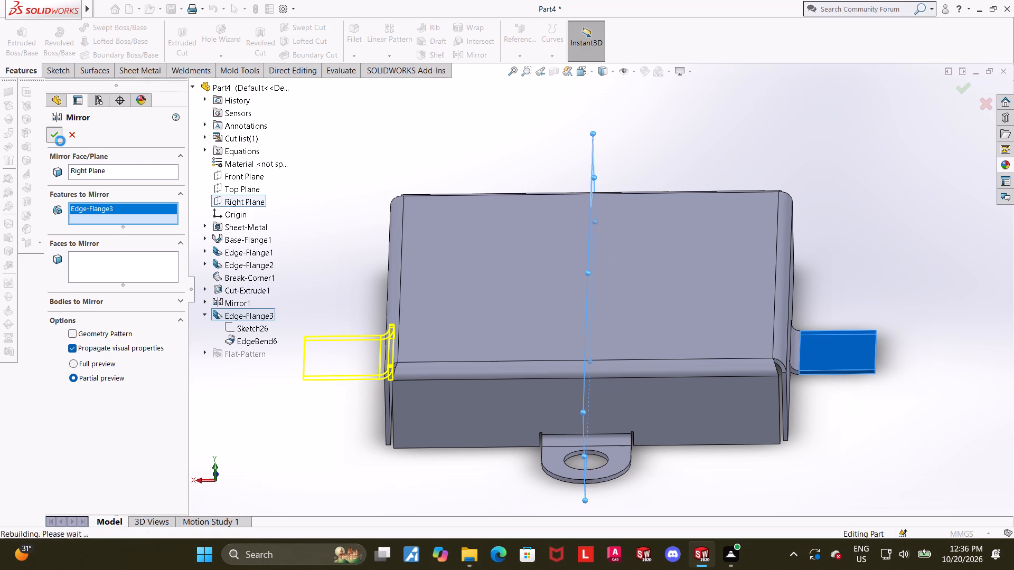
# Round the corners of the +X, +Z and -X tabs with a 10 mm radius Break Corner.
pyautogui.moveTo(437, 160); pyautogui.dragTo(490, 221, button='middle')
pyautogui.scroll(4, 489, 224)
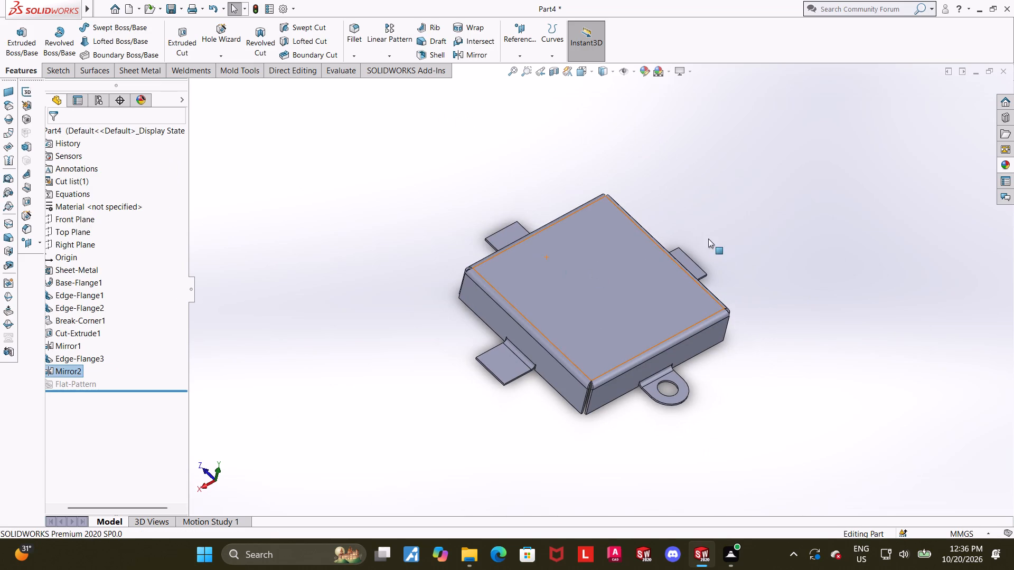
pyautogui.click(771, 278)
pyautogui.scroll(-1, 771, 275)
pyautogui.click(141, 72)
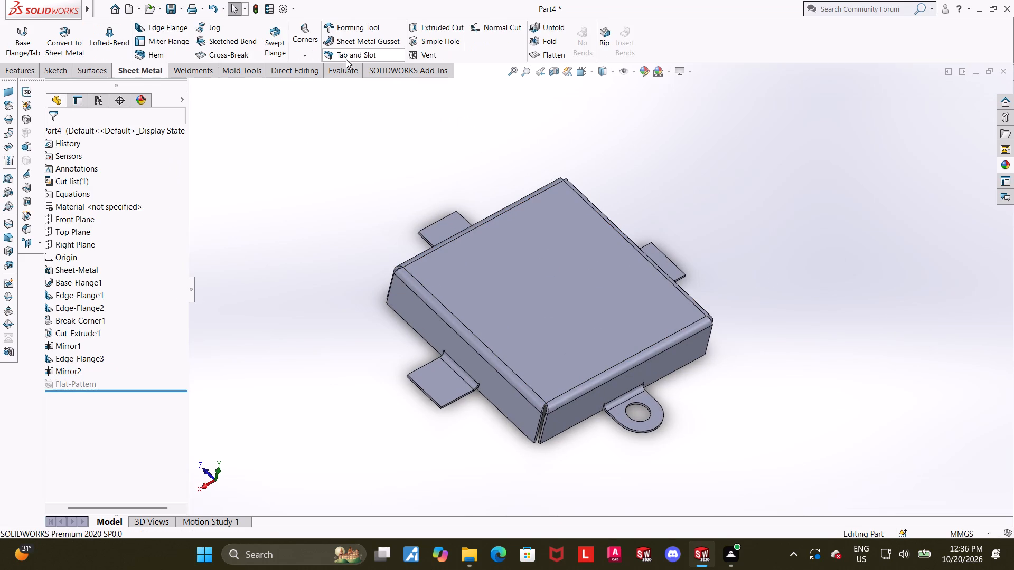
pyautogui.click(313, 57)
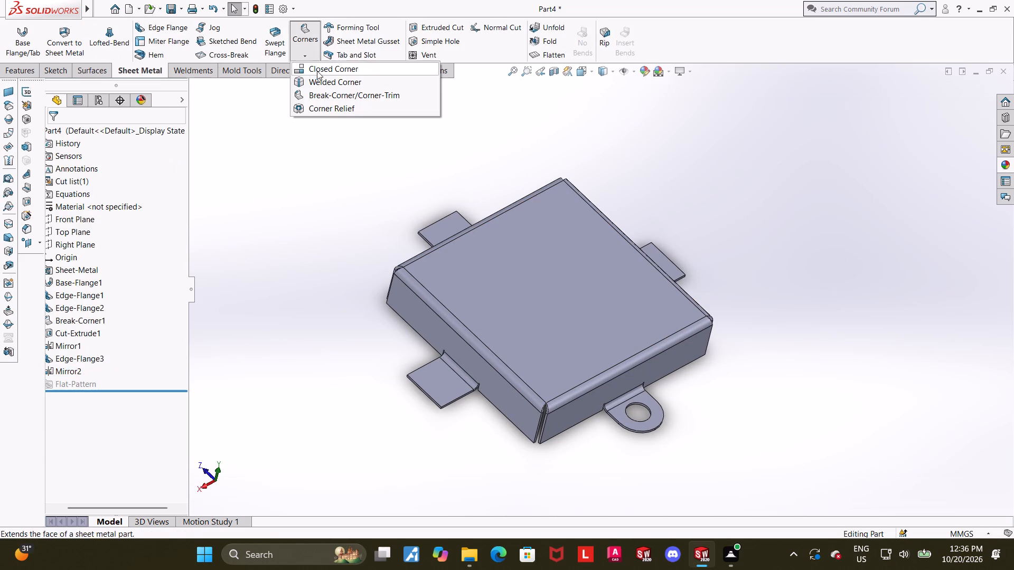
pyautogui.click(320, 97)
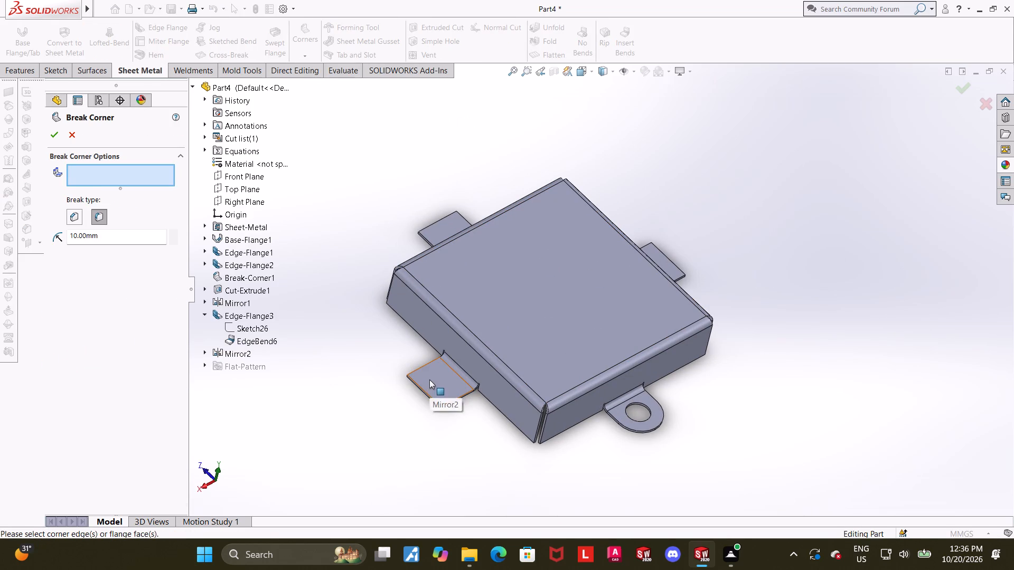
pyautogui.click(429, 379)
pyautogui.click(440, 225)
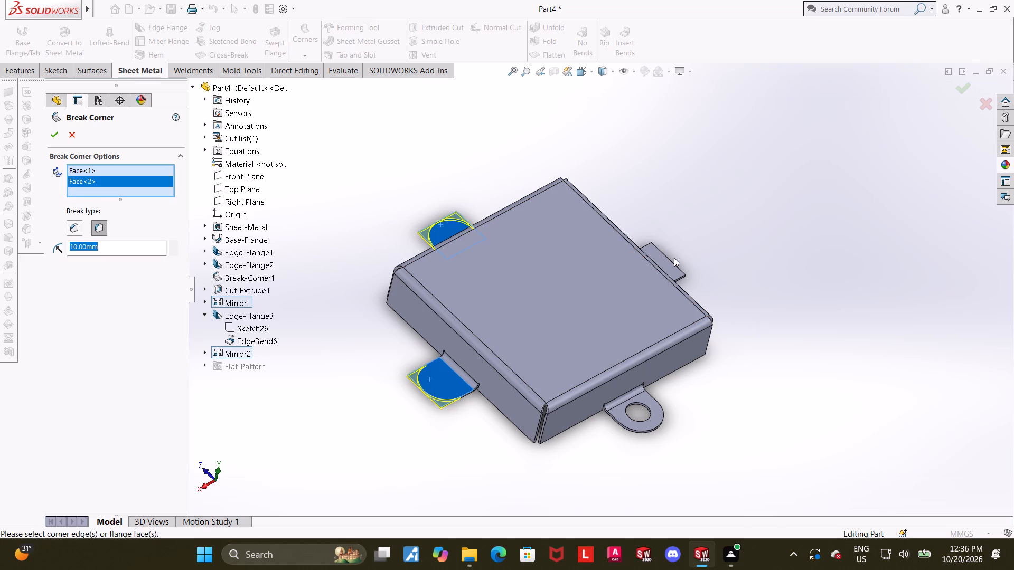
pyautogui.click(656, 256)
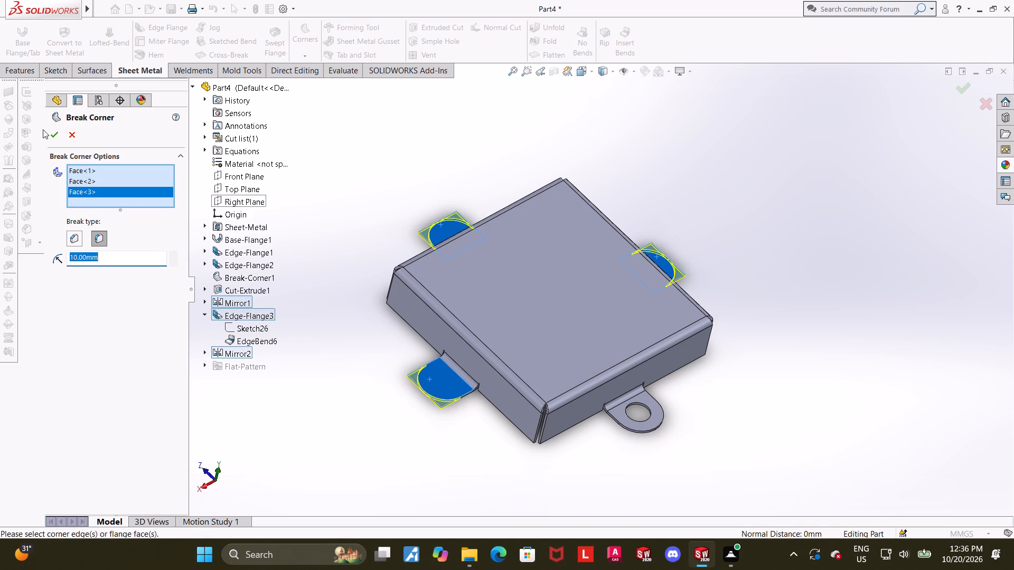
pyautogui.click(57, 142)
pyautogui.click(323, 345)
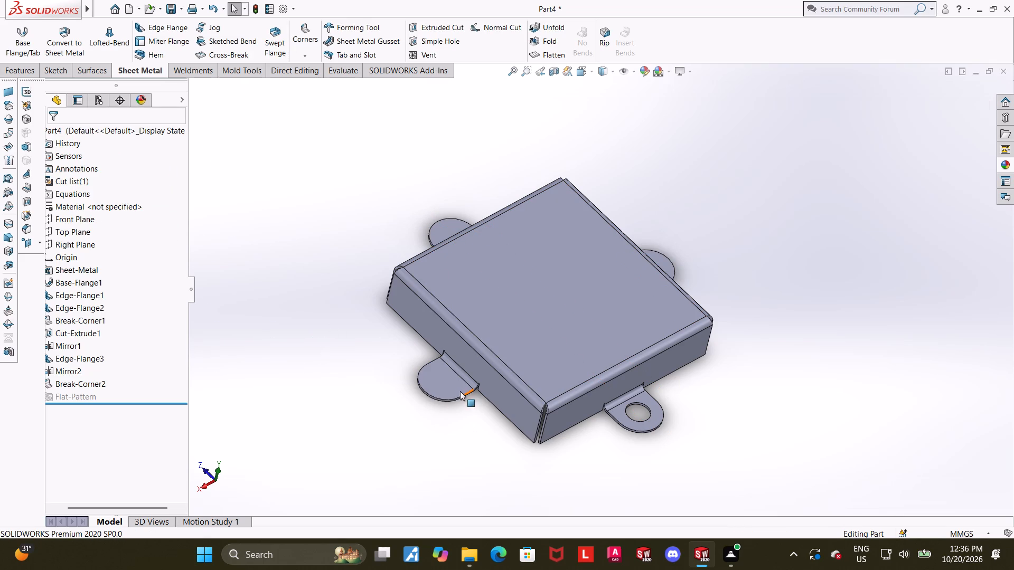
# Examine the +X tab's rounded end and bend up close, and compare it with the holed -Z tab.
pyautogui.scroll(-9, 459, 384)
pyautogui.moveTo(476, 390); pyautogui.dragTo(499, 322, button='middle')
pyautogui.scroll(-5, 496, 333)
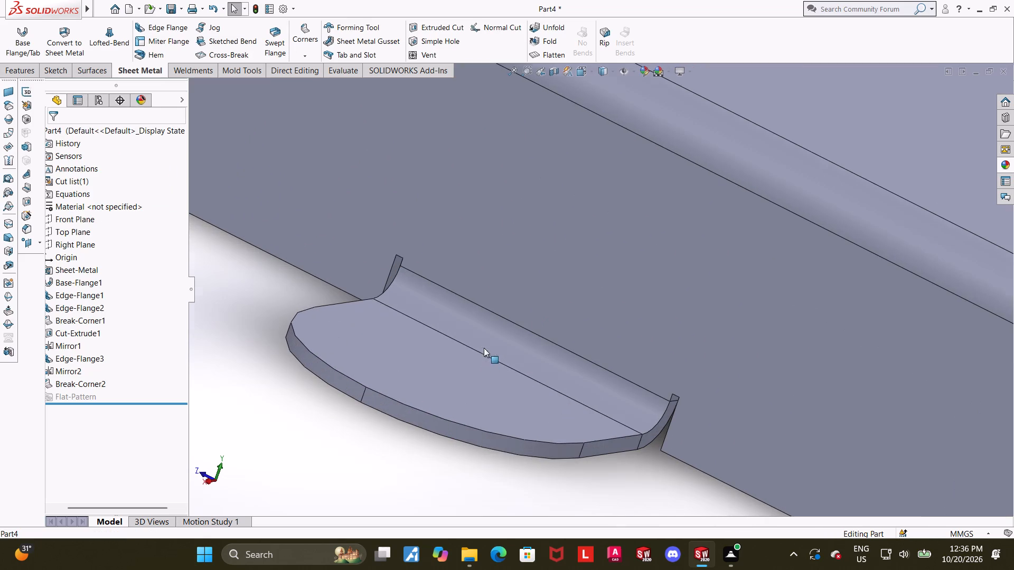
pyautogui.scroll(-3, 397, 400)
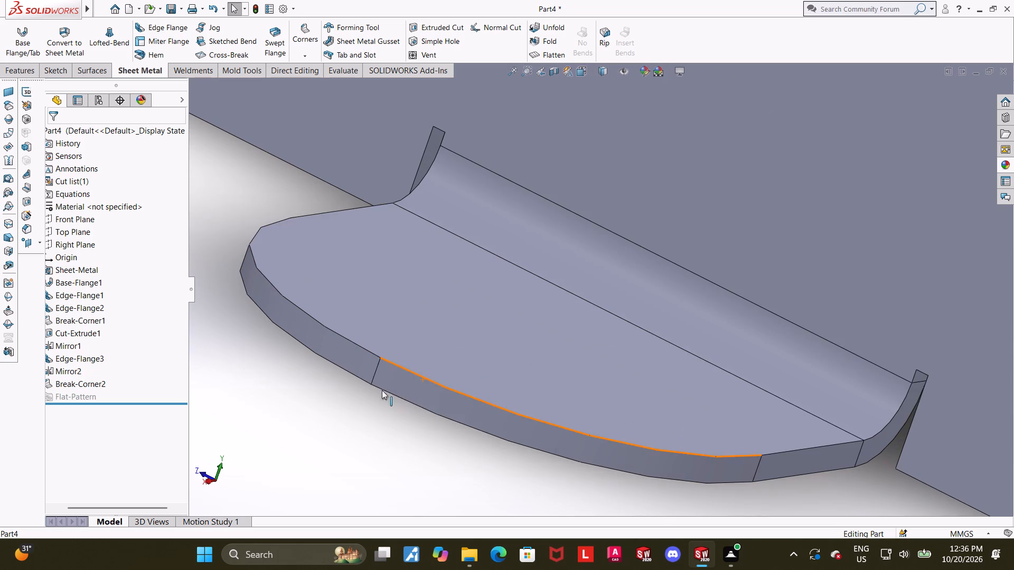
pyautogui.scroll(6, 383, 376)
pyautogui.moveTo(675, 394); pyautogui.dragTo(642, 393, button='middle')
pyautogui.scroll(3, 642, 393)
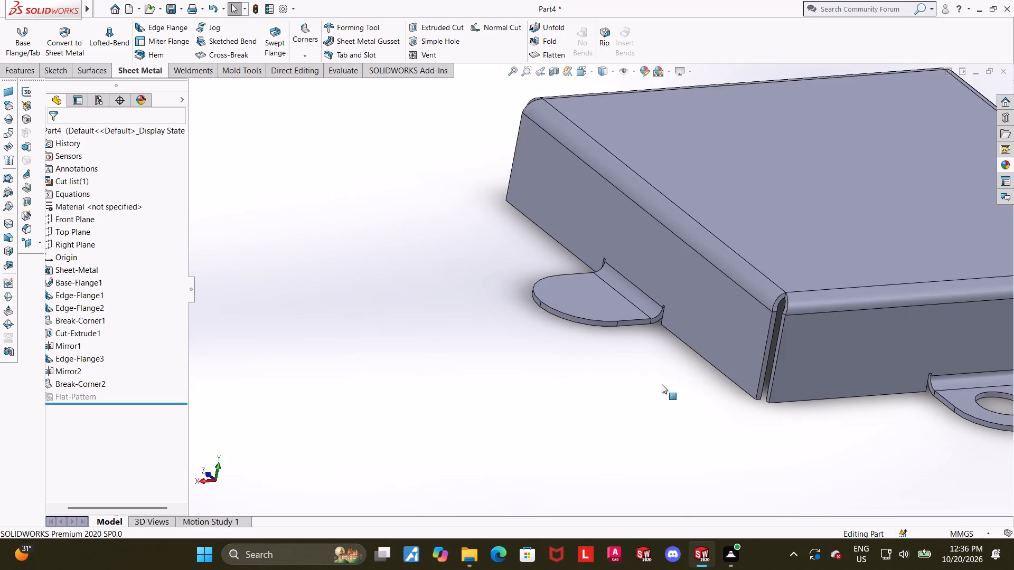
pyautogui.scroll(-3, 662, 384)
pyautogui.scroll(5, 662, 384)
pyautogui.scroll(-3, 893, 218)
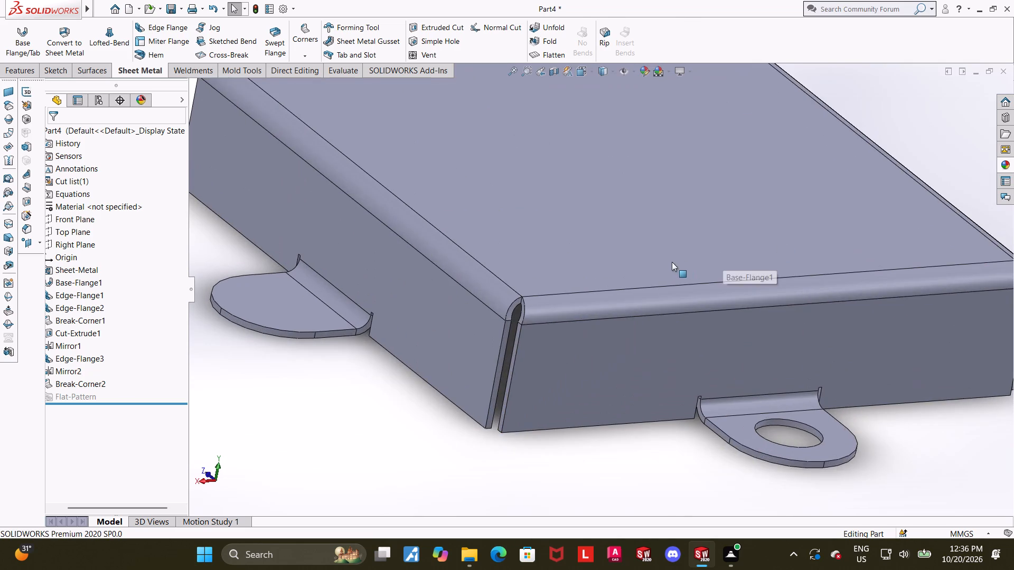
pyautogui.moveTo(672, 262); pyautogui.dragTo(670, 274, button='middle')
pyautogui.scroll(2, 652, 291)
# Start a sketch on the +X tab's top face and draw a circle near the centre of its rounded end.
pyautogui.click(375, 291)
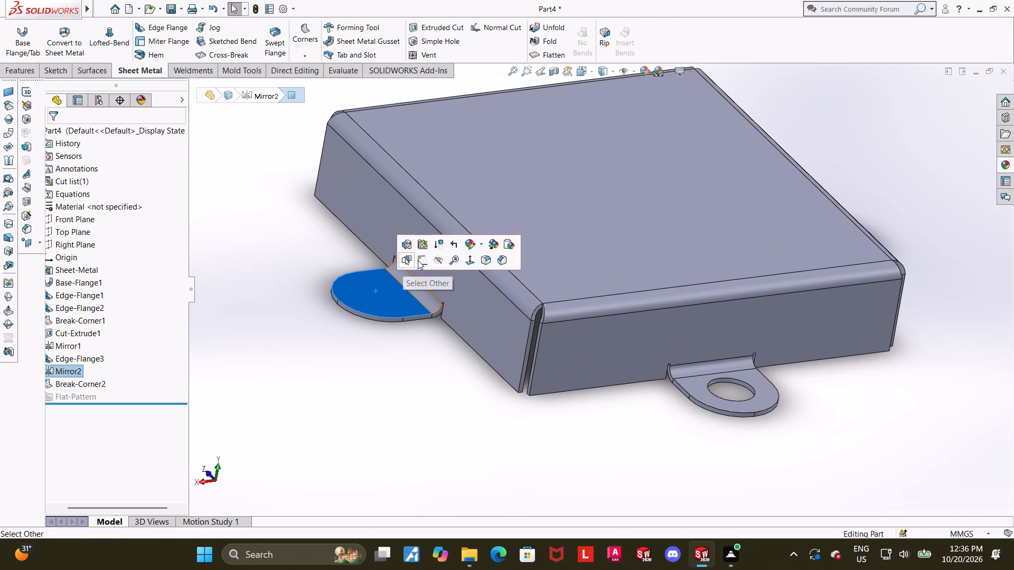
pyautogui.click(418, 260)
pyautogui.click(73, 410)
pyautogui.click(97, 396)
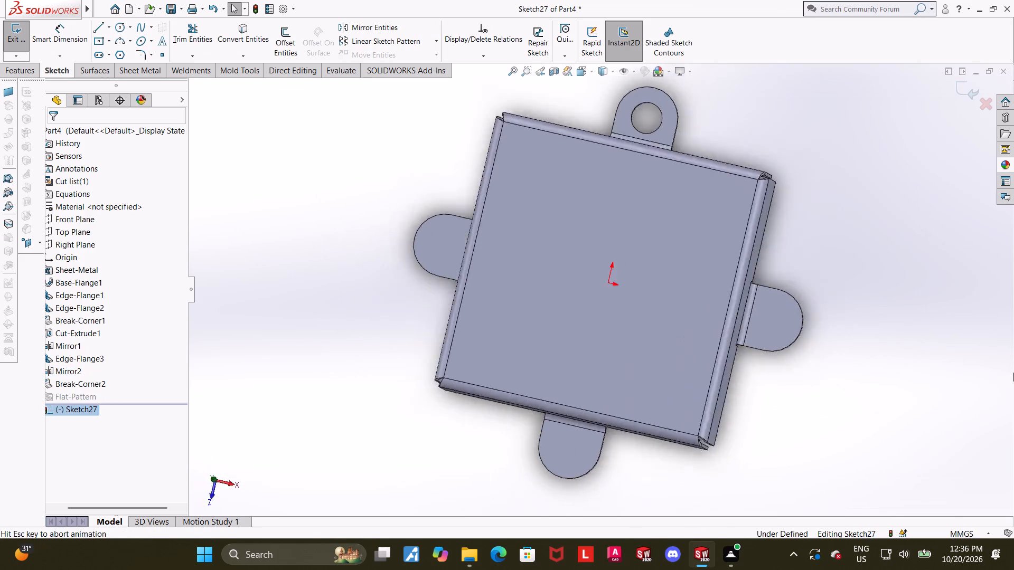
pyautogui.scroll(2, 780, 347)
pyautogui.scroll(-3, 775, 302)
pyautogui.scroll(-2, 687, 250)
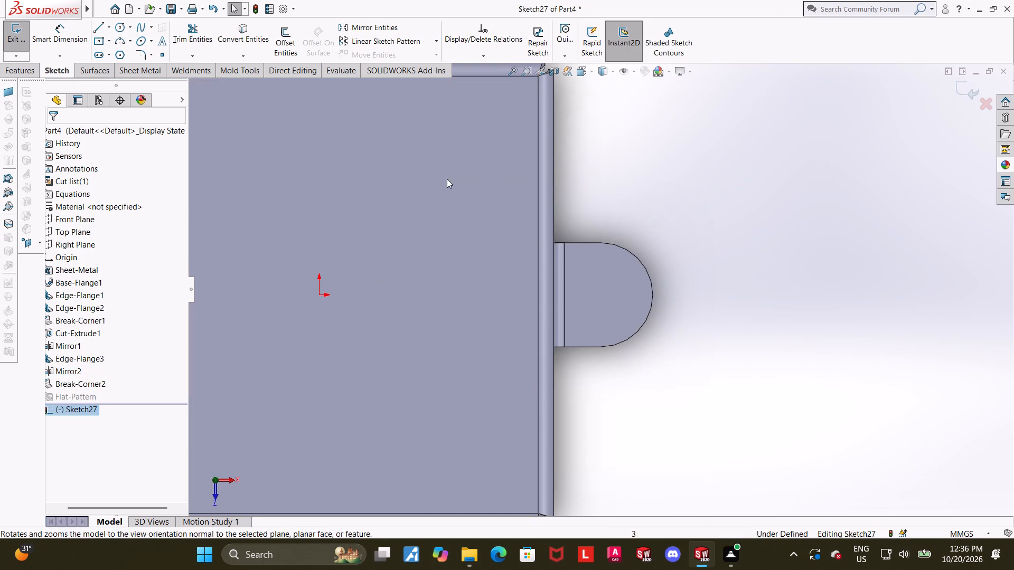
pyautogui.click(117, 27)
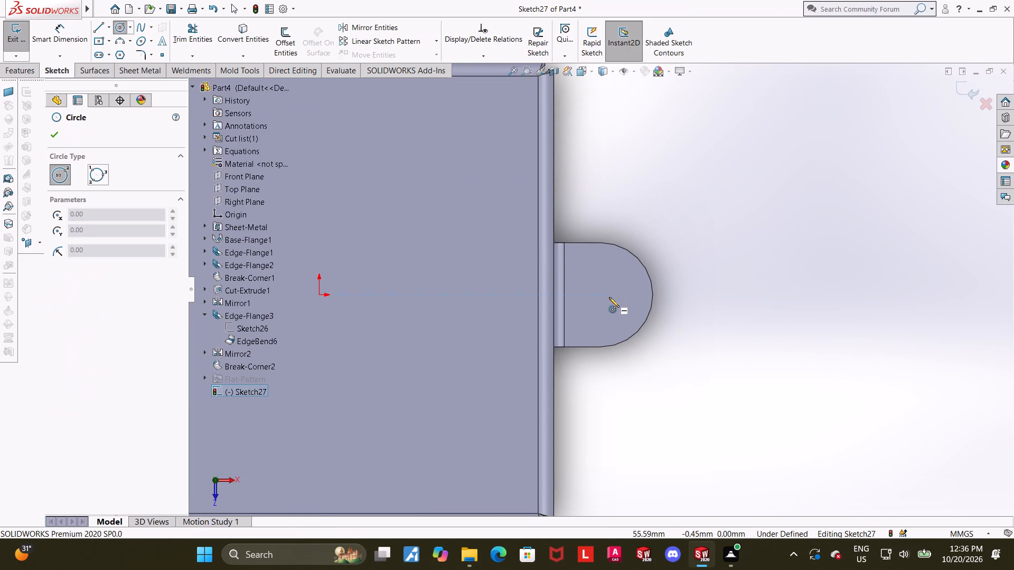
pyautogui.click(605, 291)
pyautogui.click(619, 279)
pyautogui.press('Escape')
pyautogui.press('Escape')
# Make the circle on the +X tab concentric with the tab's rounded end.
pyautogui.click(645, 268)
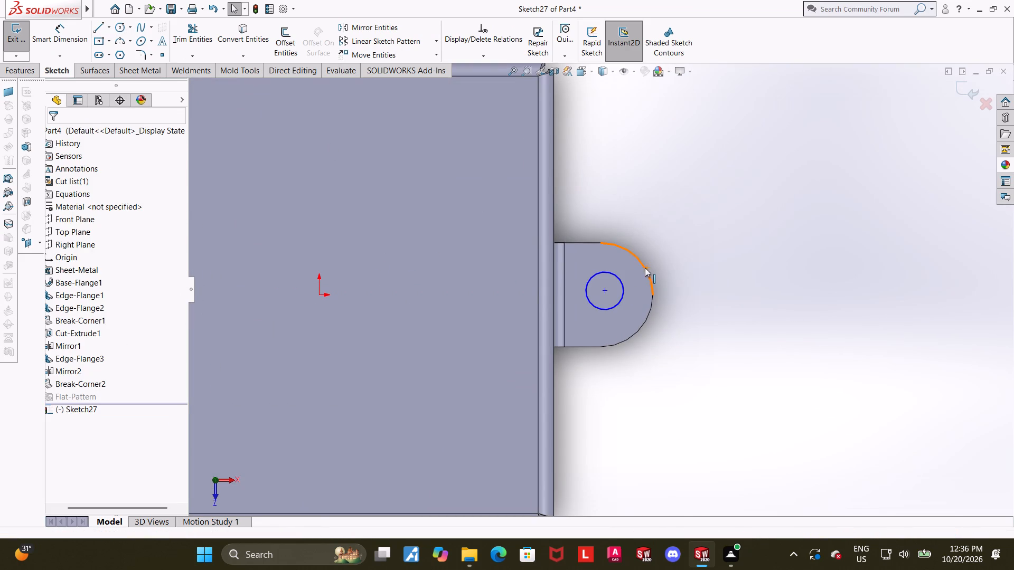
pyautogui.keyDown('ctrl'); pyautogui.click(612, 271); pyautogui.keyUp('ctrl')
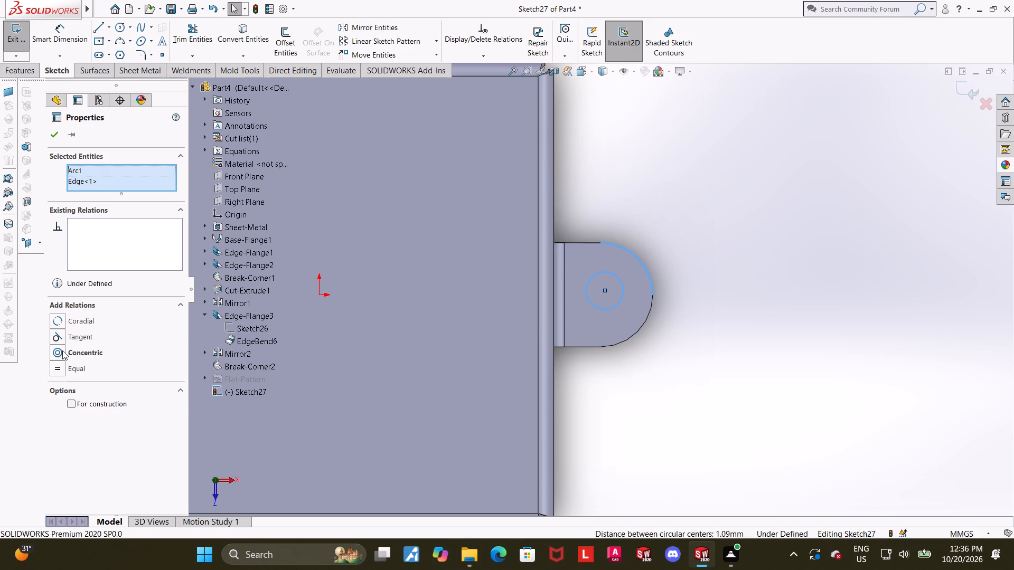
pyautogui.click(62, 350)
pyautogui.click(755, 382)
# Dimension the +X tab circle's diameter as 10 mm.
pyautogui.scroll(2, 750, 381)
pyautogui.click(55, 42)
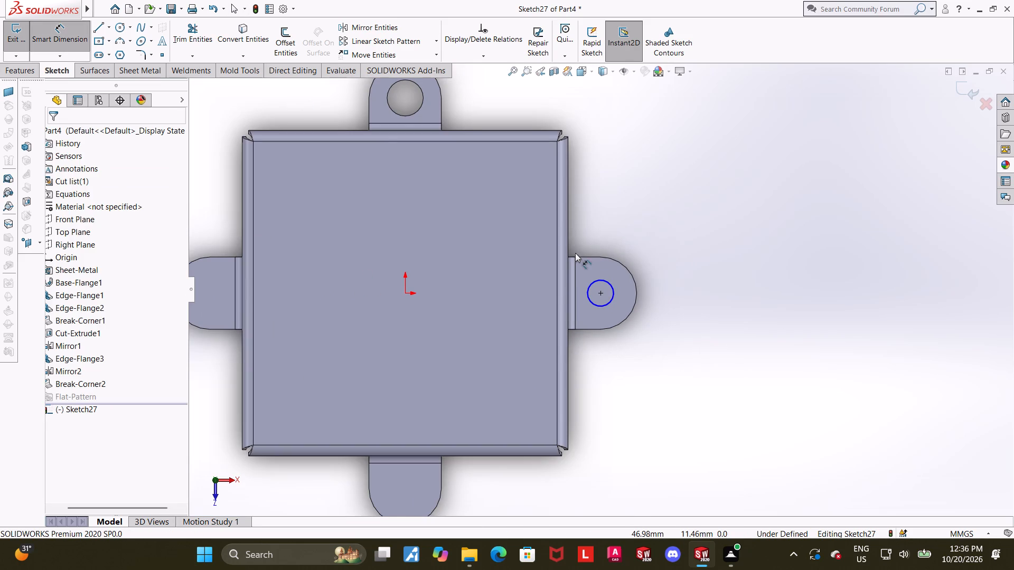
pyautogui.click(600, 279)
pyautogui.click(760, 307)
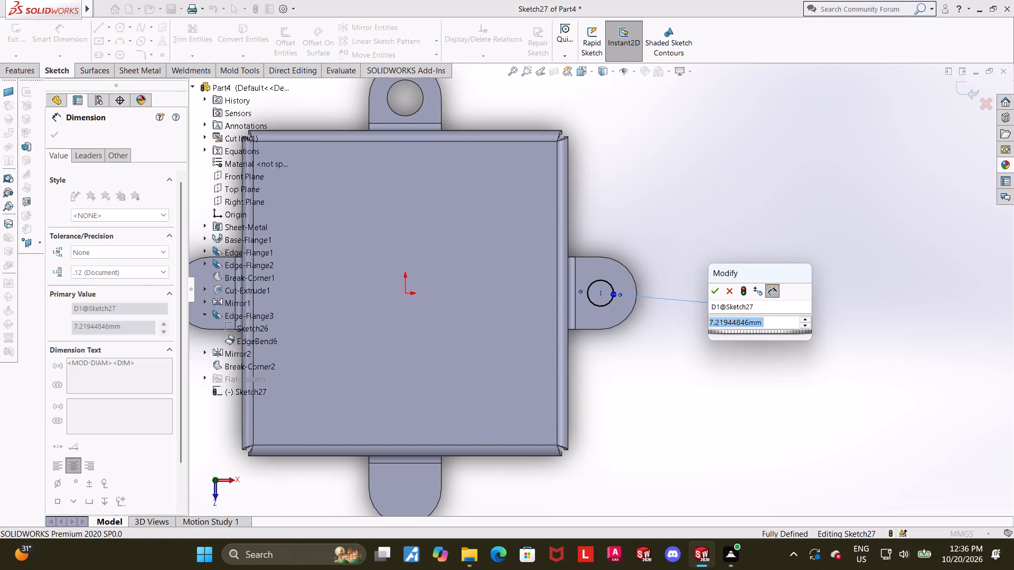
pyautogui.write('10')
pyautogui.press('Return')
pyautogui.press('Escape')
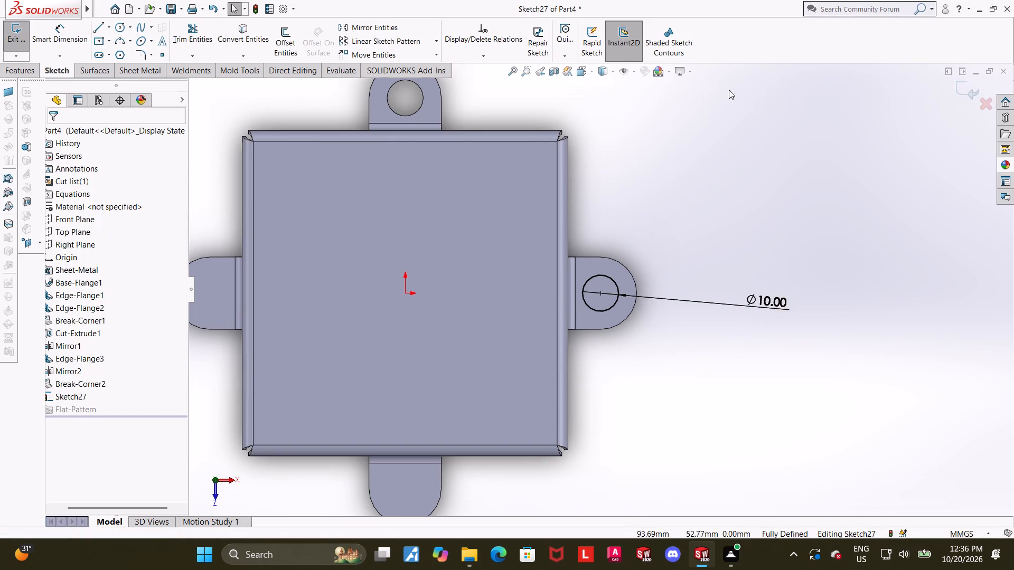
# Sketch circles centred on the rounded ends of the -X and +Z tabs, the +Z one with a radius of about 4.9 mm.
pyautogui.scroll(2, 726, 175)
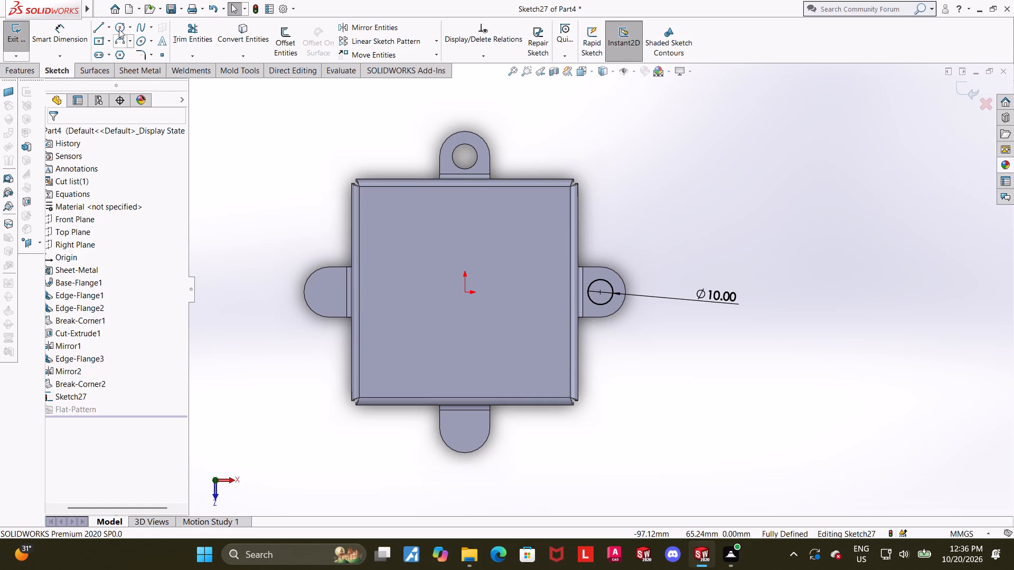
pyautogui.click(119, 29)
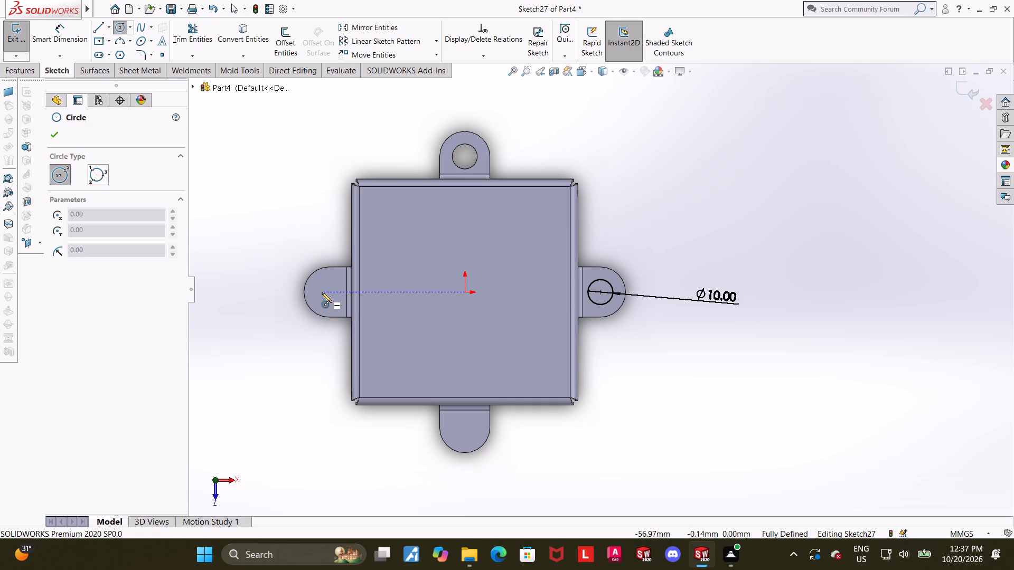
pyautogui.click(328, 292)
pyautogui.click(331, 280)
pyautogui.press('Escape')
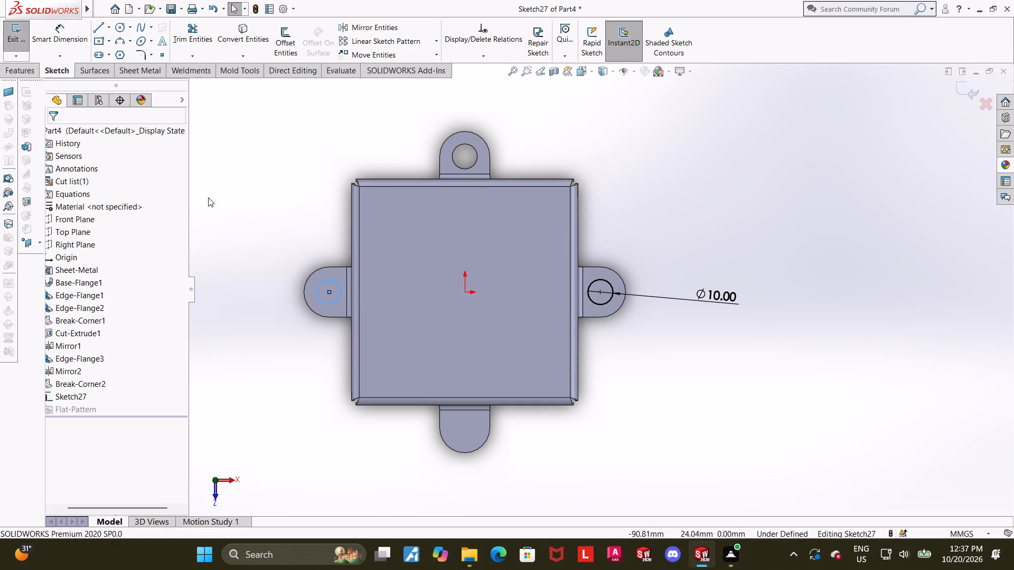
pyautogui.press('Escape')
pyautogui.click(120, 28)
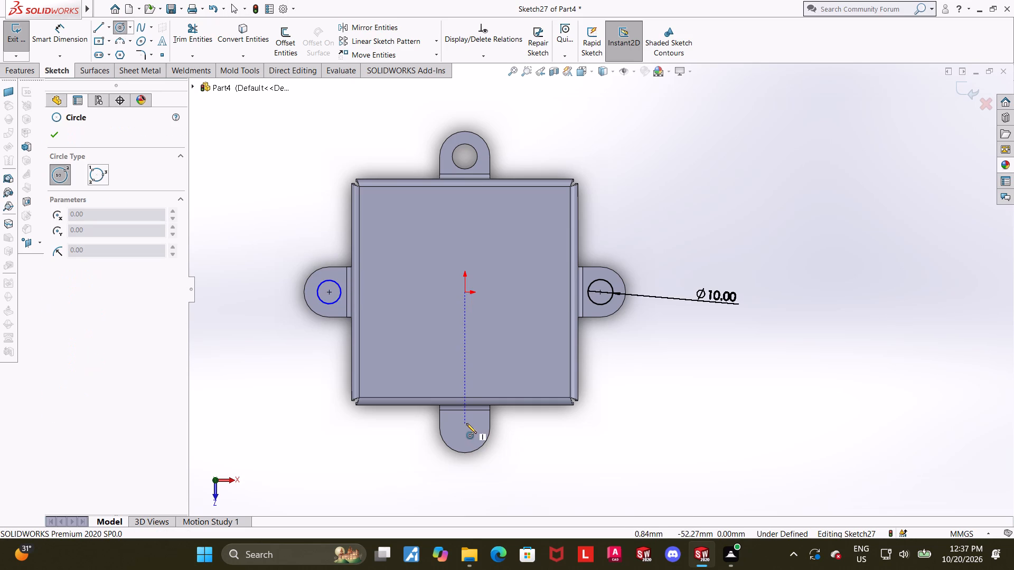
pyautogui.click(464, 427)
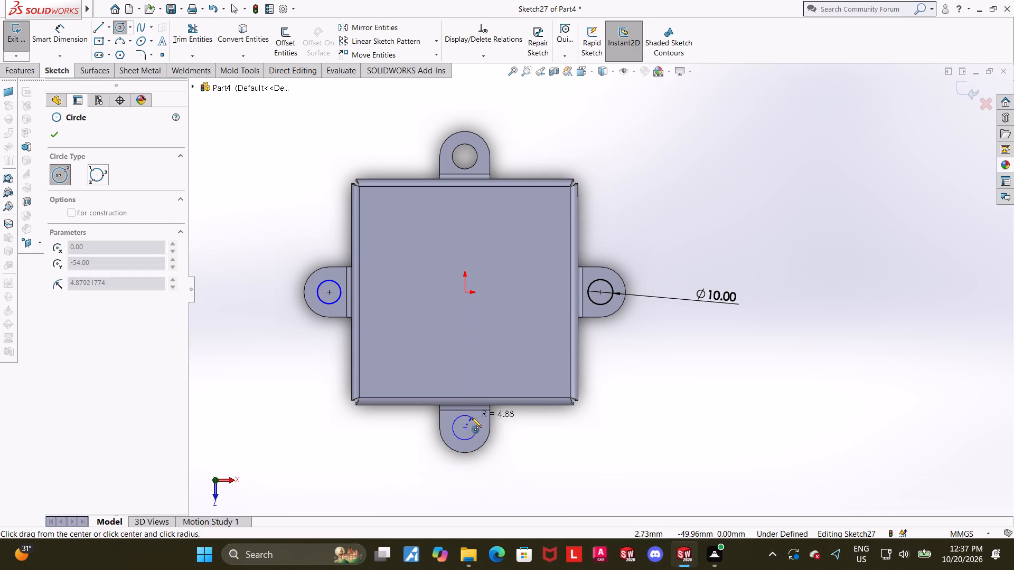
pyautogui.click(472, 416)
pyautogui.press('Escape')
pyautogui.press('Escape')
pyautogui.press('Escape')
pyautogui.click(583, 402)
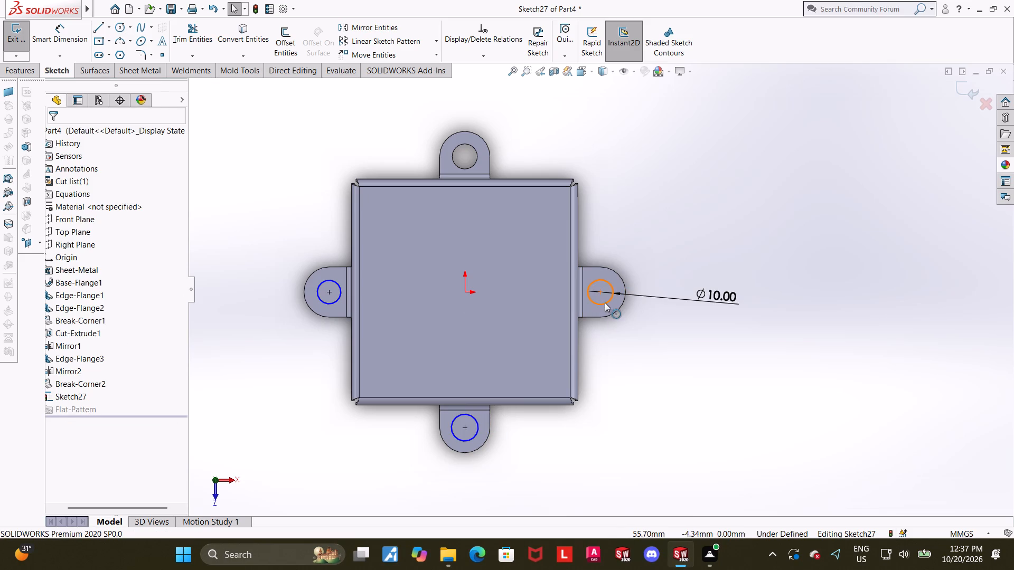
# Make the circles on the +X, +Z and -X tabs equal in size.
pyautogui.click(605, 302)
pyautogui.keyDown('ctrl'); pyautogui.click(467, 440); pyautogui.keyUp('ctrl')
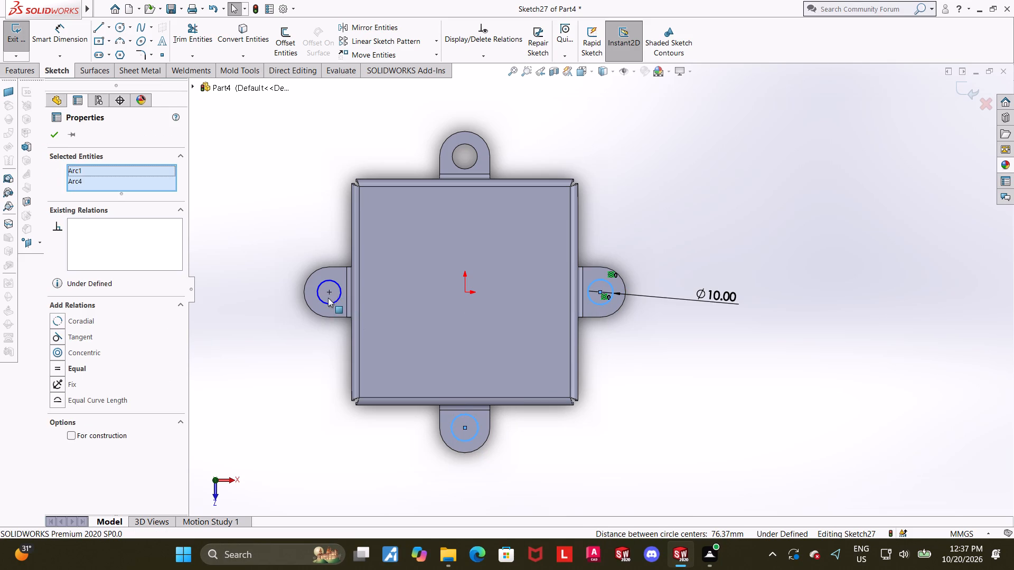
pyautogui.keyDown('ctrl'); pyautogui.click(330, 303); pyautogui.keyUp('ctrl')
pyautogui.click(59, 367)
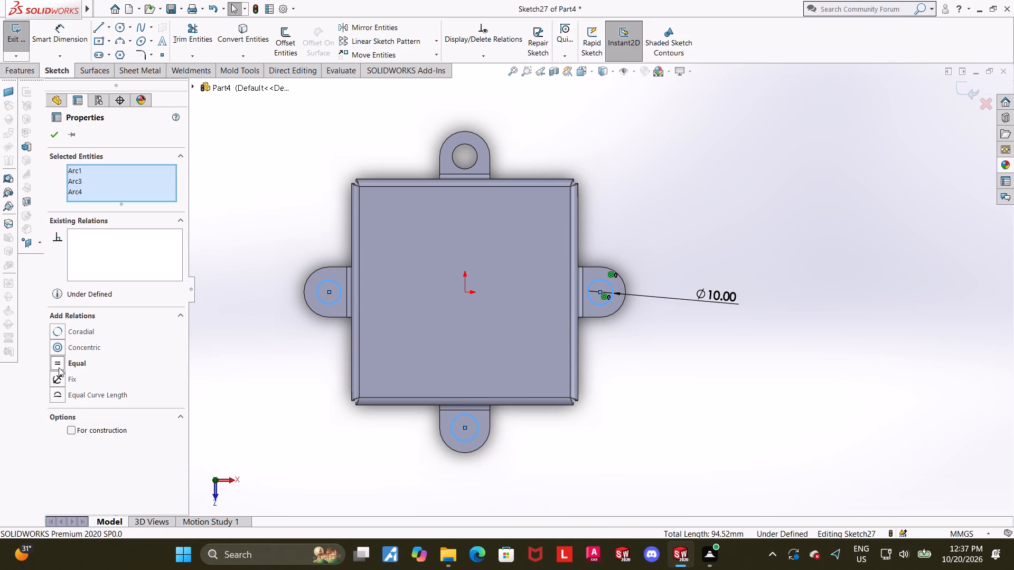
pyautogui.click(783, 427)
# Exit the sketch and cut the three circles through the tabs with a blind Extruded Cut linked to the sheet thickness.
pyautogui.scroll(2, 678, 387)
pyautogui.scroll(-2, 494, 367)
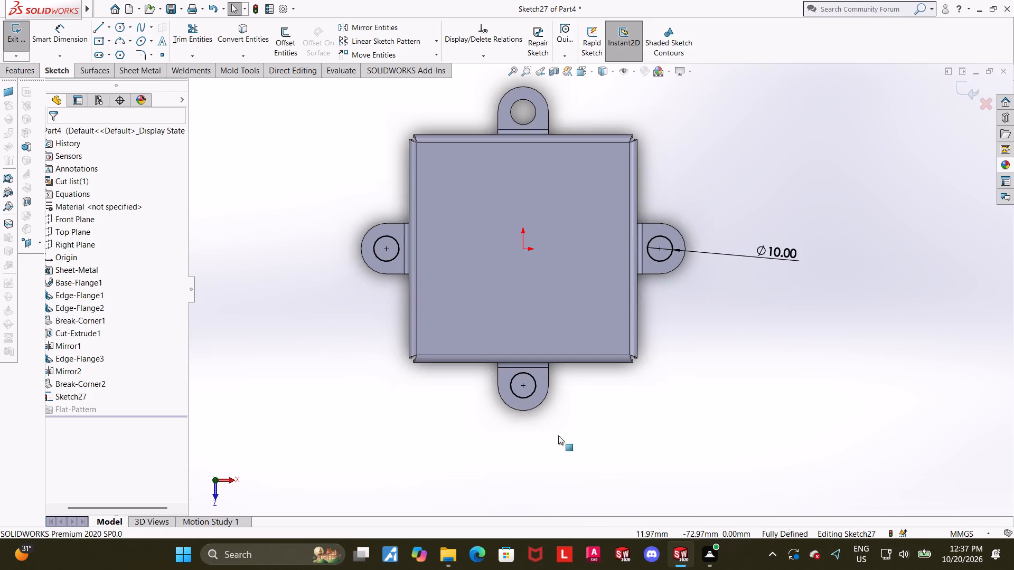
pyautogui.moveTo(558, 435); pyautogui.dragTo(548, 354, button='middle')
pyautogui.click(968, 88)
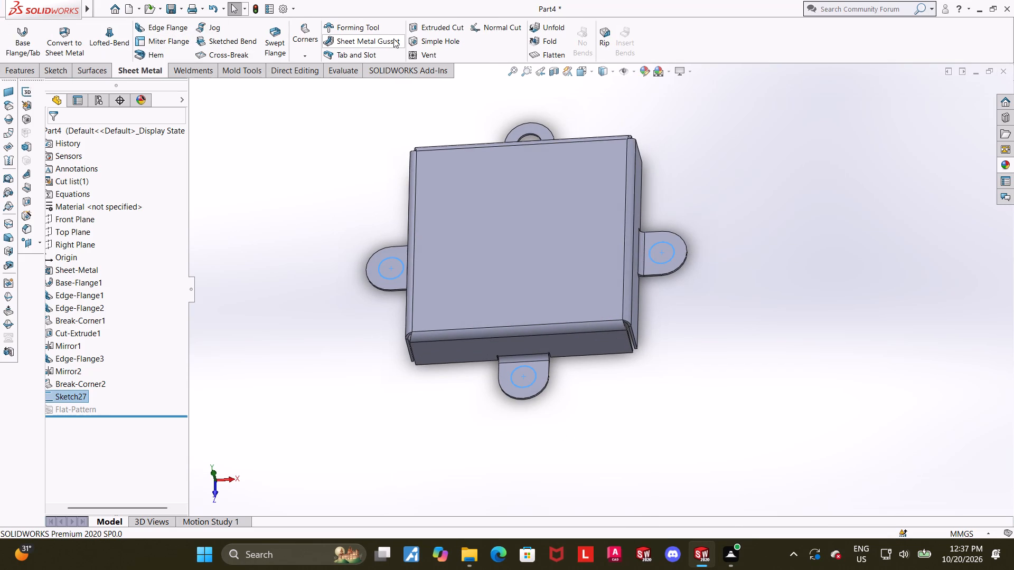
pyautogui.click(410, 30)
pyautogui.moveTo(380, 130); pyautogui.dragTo(382, 97, button='middle')
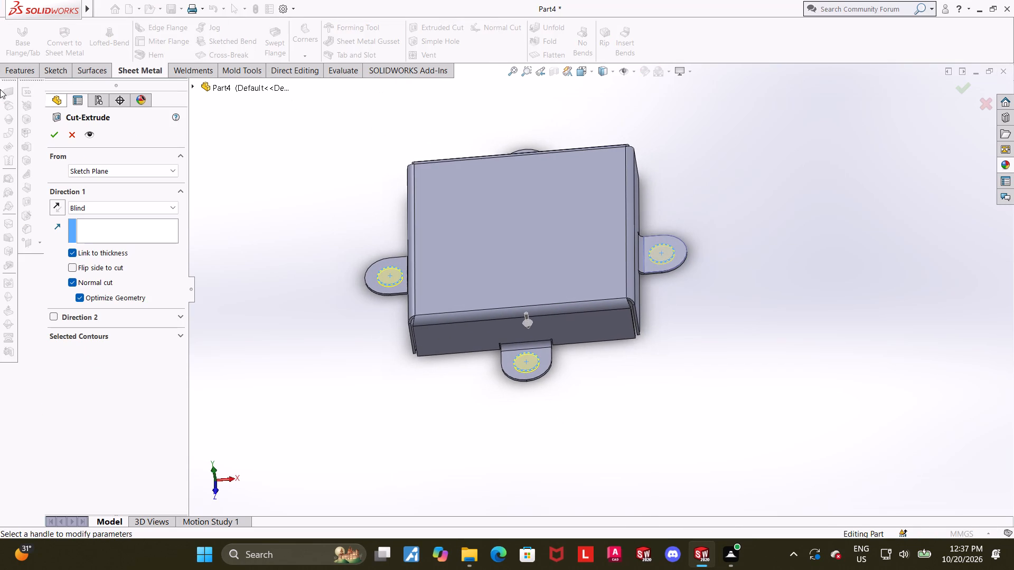
pyautogui.click(50, 134)
pyautogui.click(266, 317)
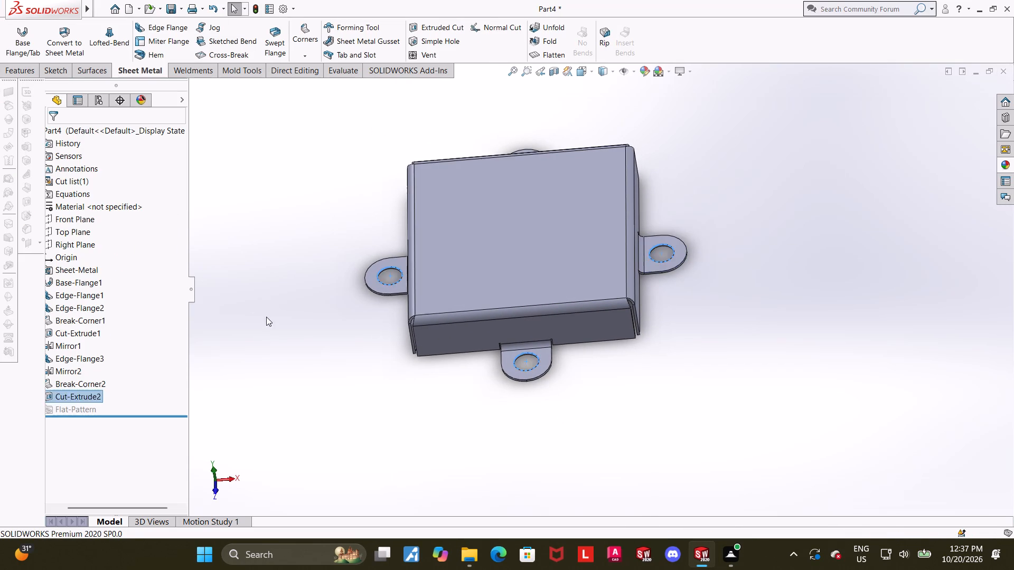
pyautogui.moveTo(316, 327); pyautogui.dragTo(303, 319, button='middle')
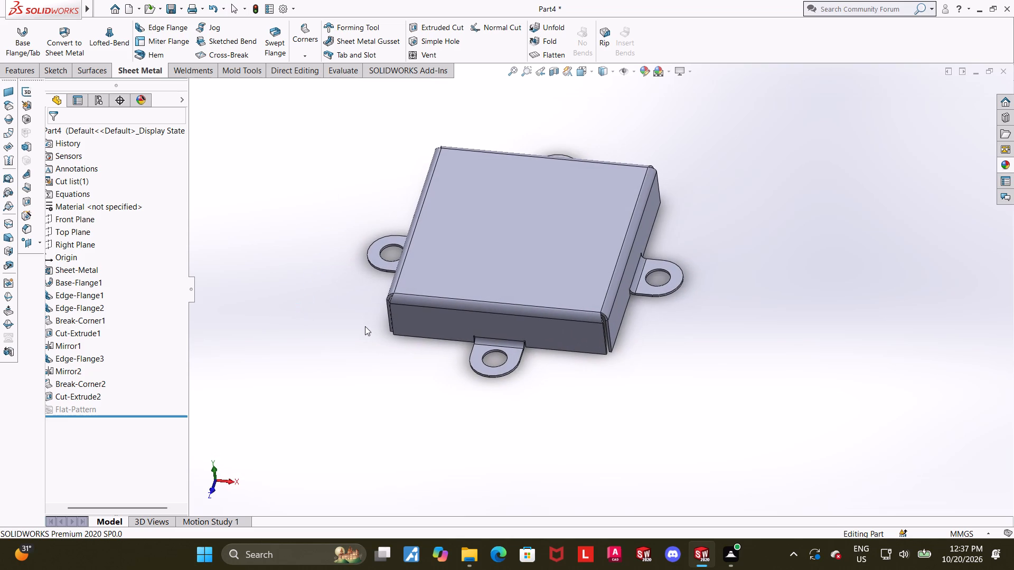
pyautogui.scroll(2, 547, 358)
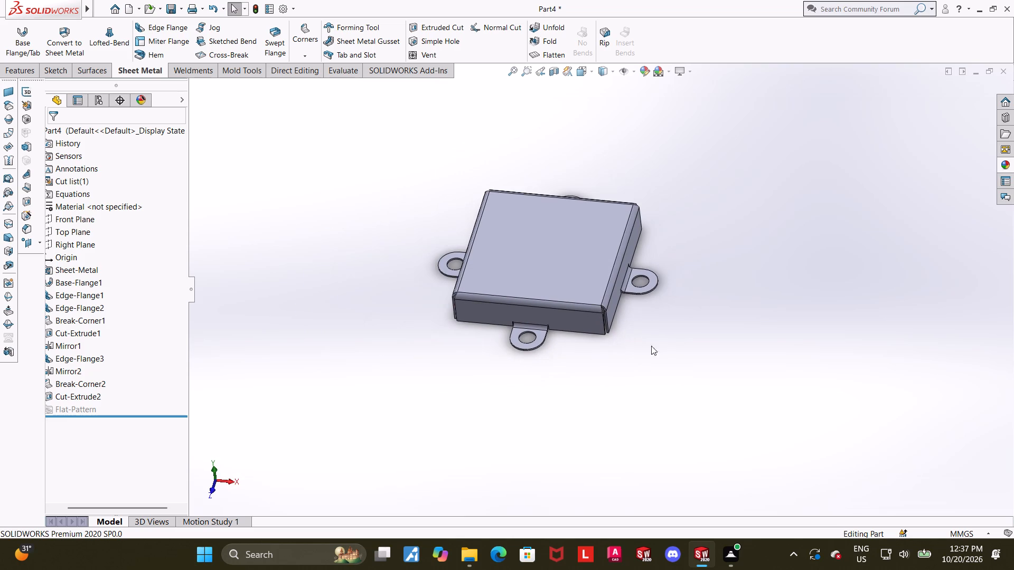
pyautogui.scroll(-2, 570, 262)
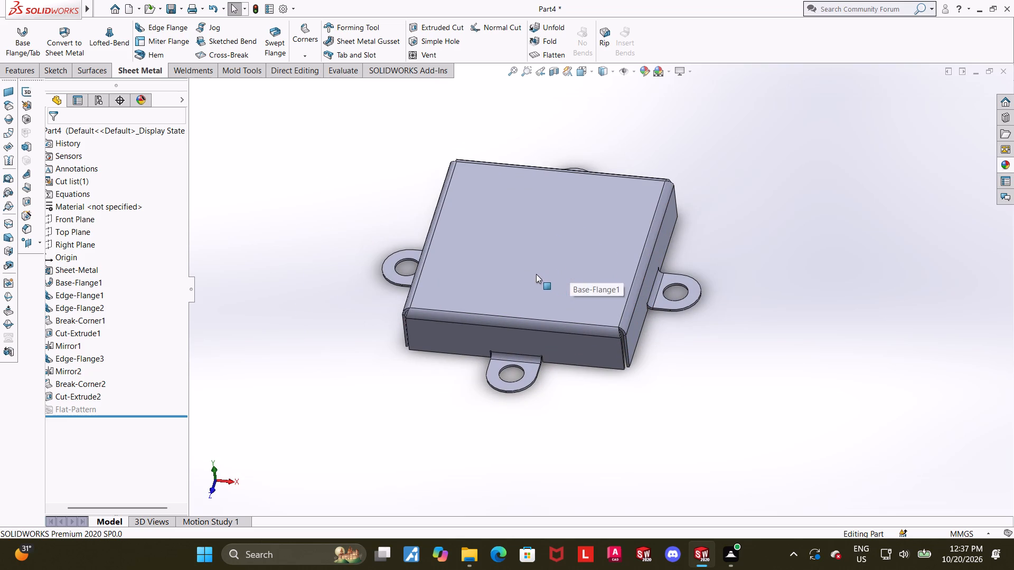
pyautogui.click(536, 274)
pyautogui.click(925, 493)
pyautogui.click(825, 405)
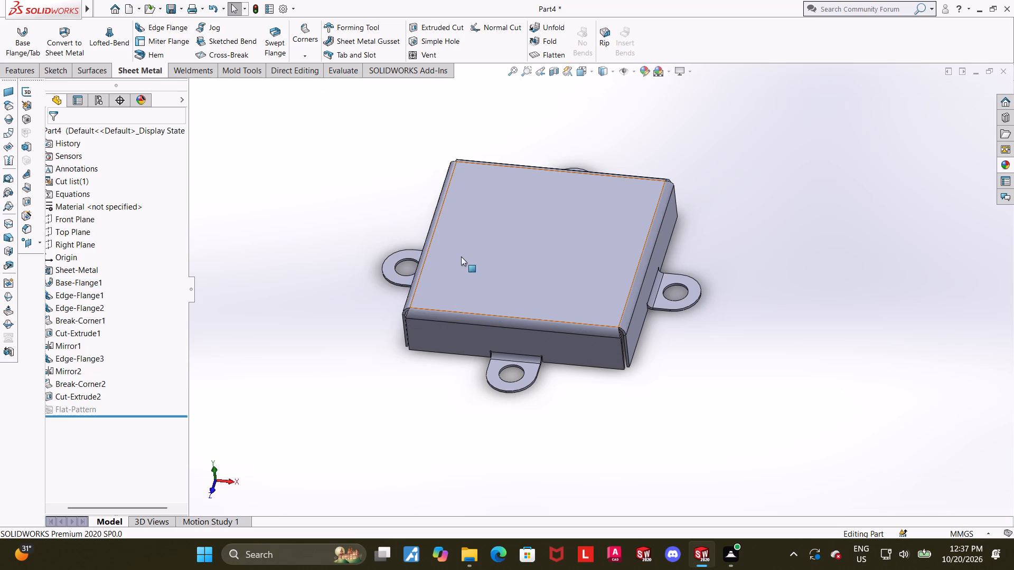
# Start a sketch on the base flange's top face and draw a circle about 79 mm in diameter centred on the origin.
pyautogui.click(461, 256)
pyautogui.click(505, 223)
pyautogui.click(83, 420)
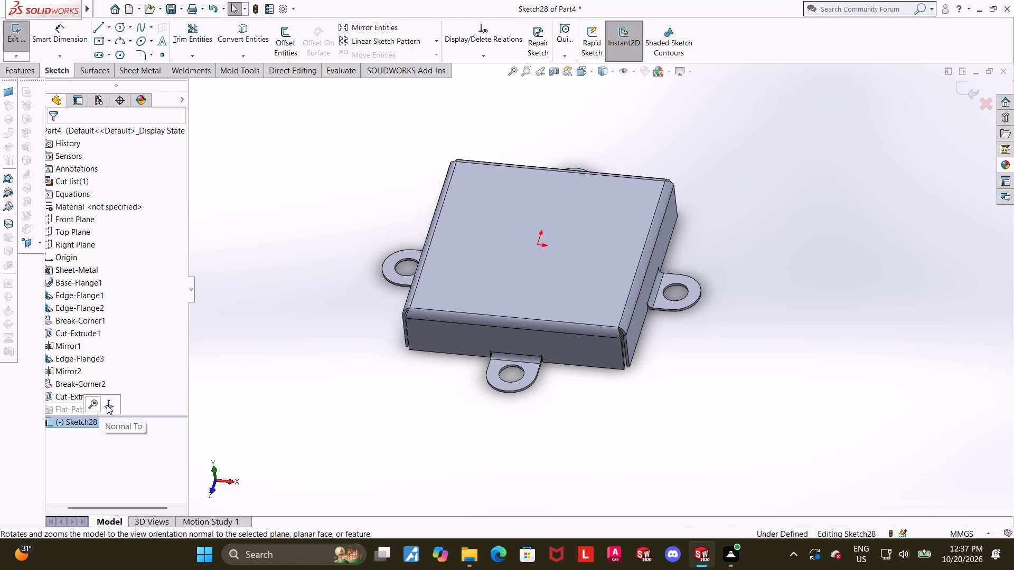
pyautogui.click(107, 405)
pyautogui.scroll(1, 521, 448)
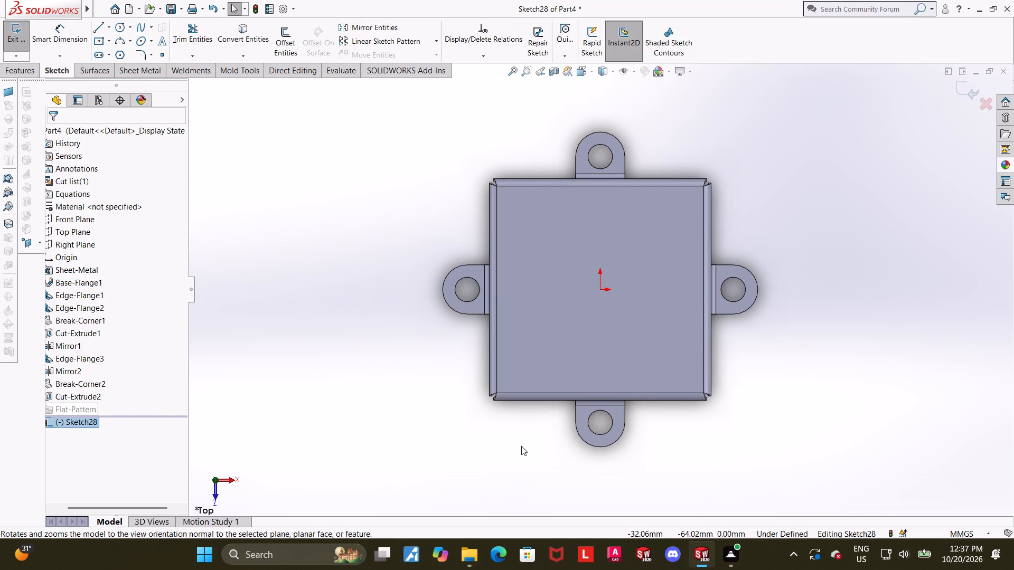
pyautogui.scroll(1, 537, 450)
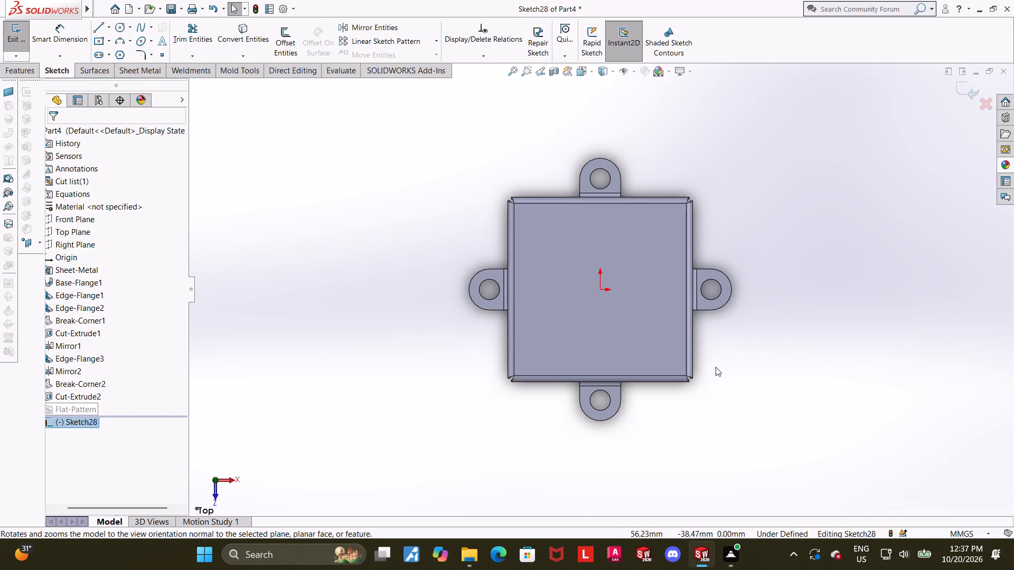
pyautogui.scroll(-1, 745, 300)
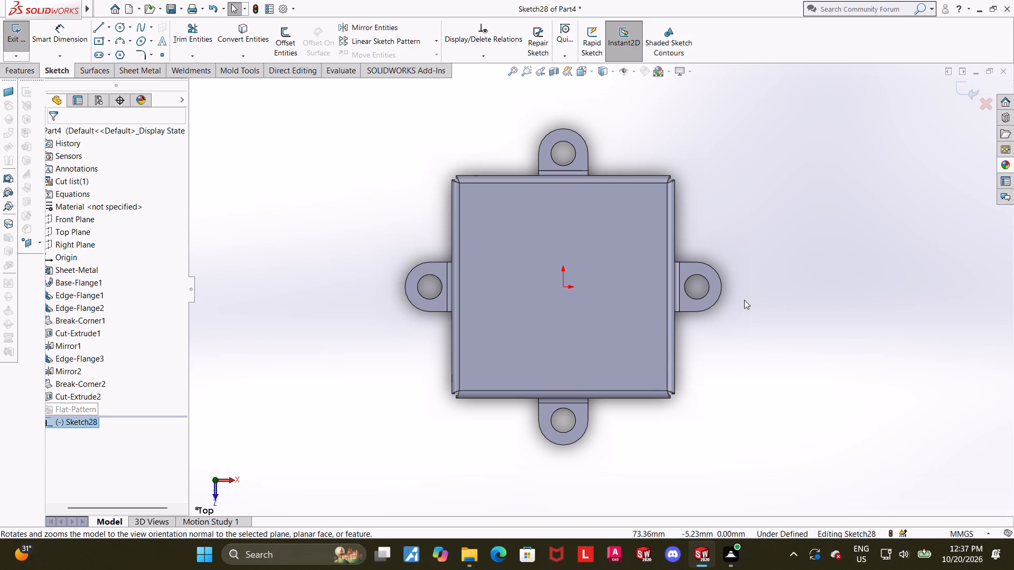
pyautogui.scroll(1, 704, 323)
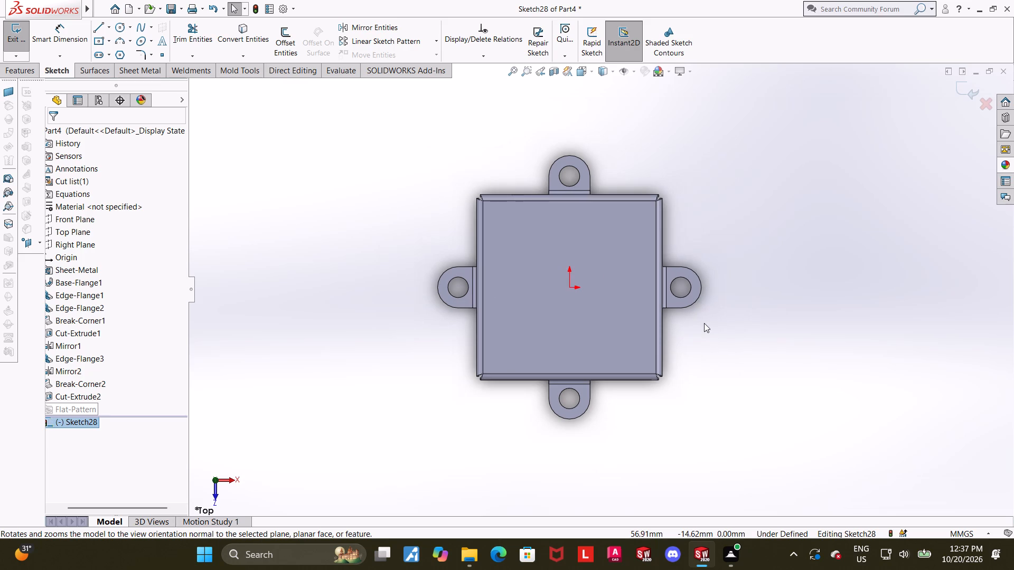
pyautogui.scroll(-2, 649, 241)
pyautogui.click(118, 26)
pyautogui.scroll(1, 552, 297)
pyautogui.scroll(-2, 521, 326)
pyautogui.click(558, 298)
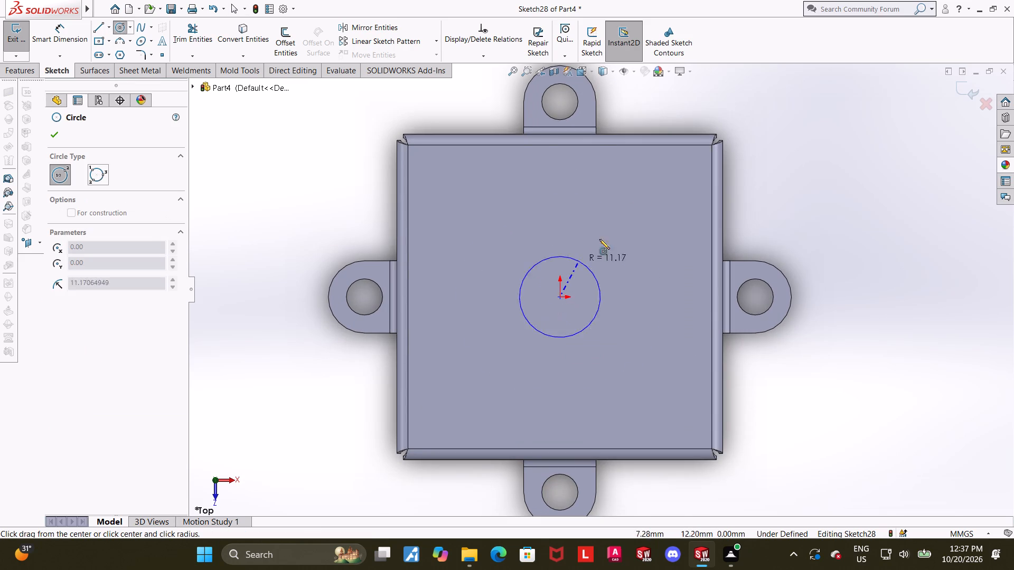
pyautogui.click(645, 182)
pyautogui.press('Escape')
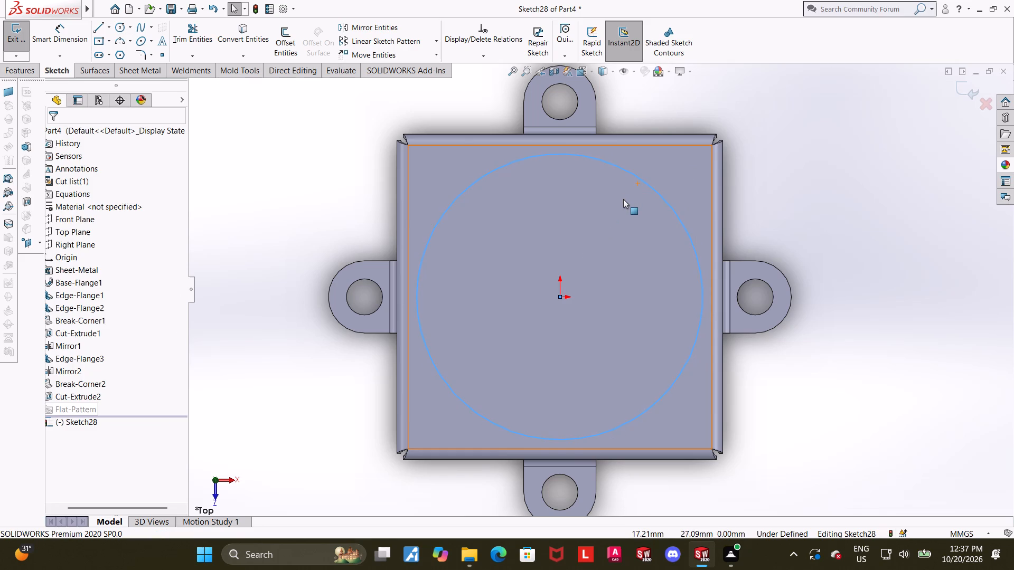
# Dimension the large centre circle's diameter as 80 mm.
pyautogui.scroll(1, 606, 214)
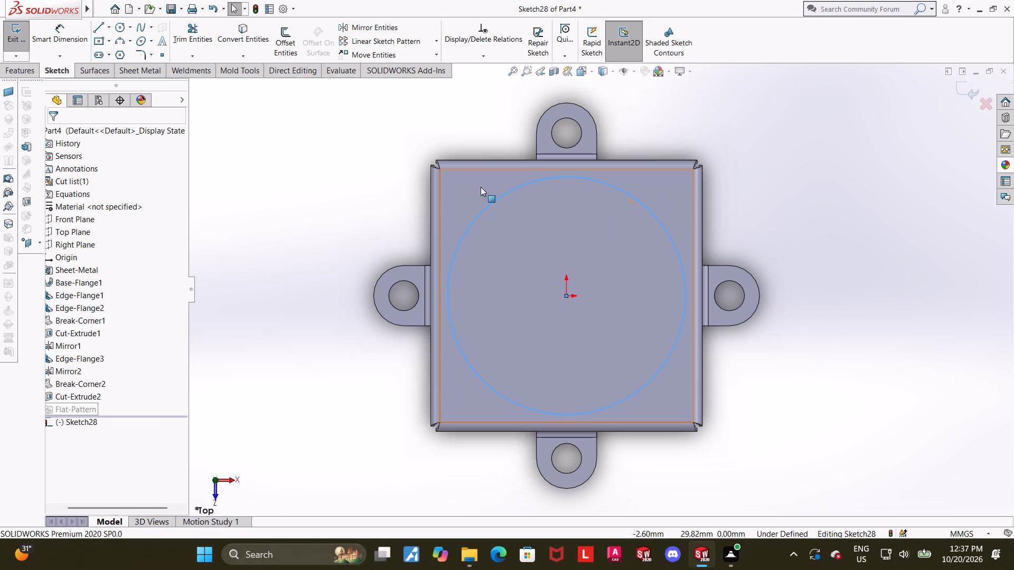
pyautogui.click(79, 35)
pyautogui.scroll(1, 555, 139)
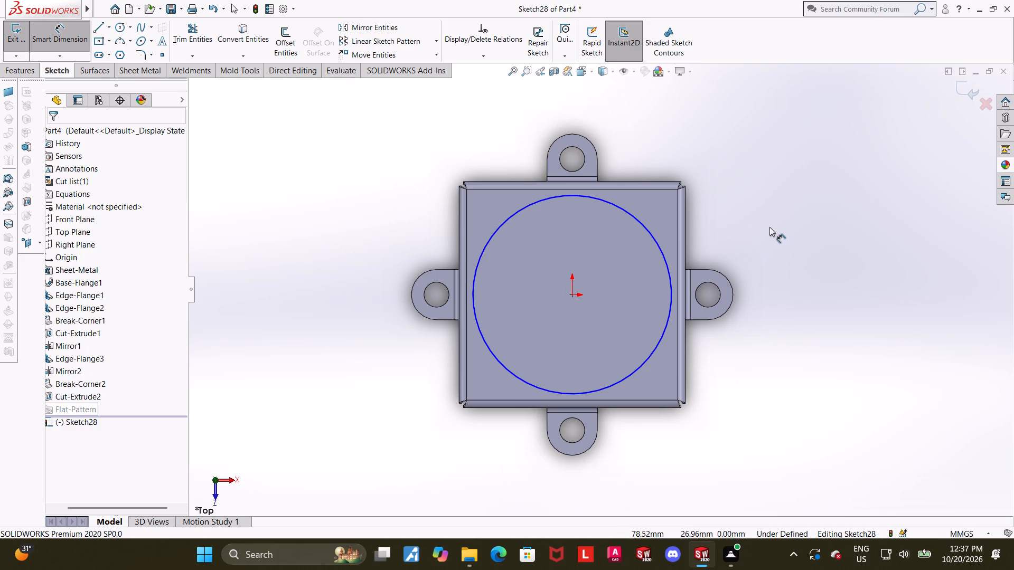
pyautogui.scroll(-2, 769, 227)
pyautogui.scroll(1, 800, 247)
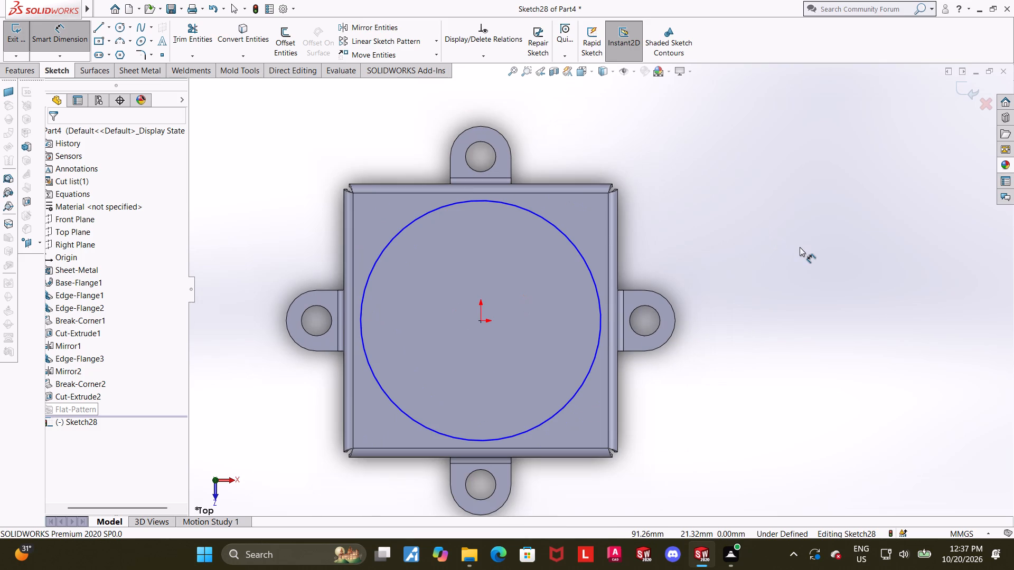
pyautogui.scroll(-1, 509, 220)
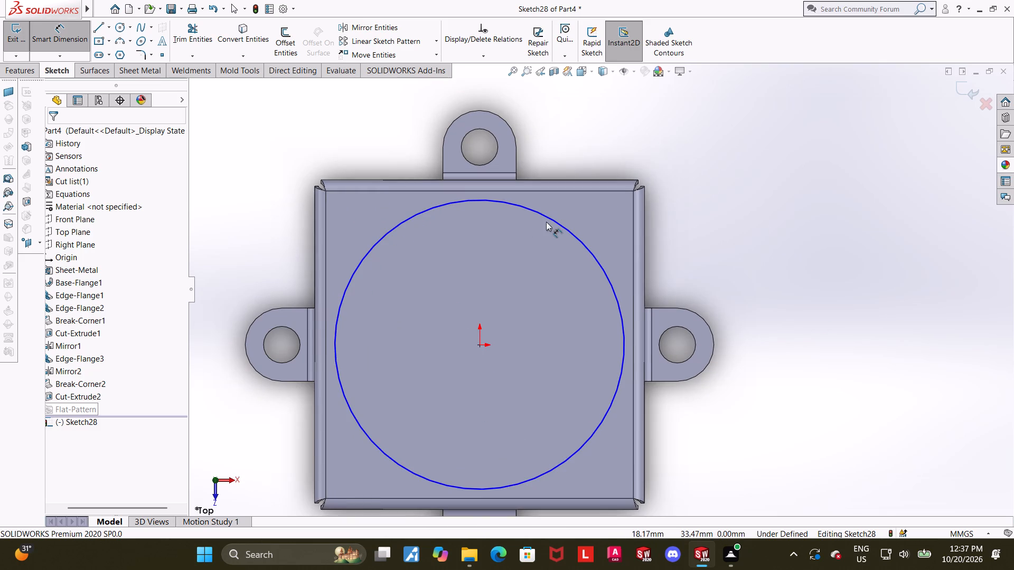
pyautogui.scroll(1, 546, 222)
pyautogui.click(569, 235)
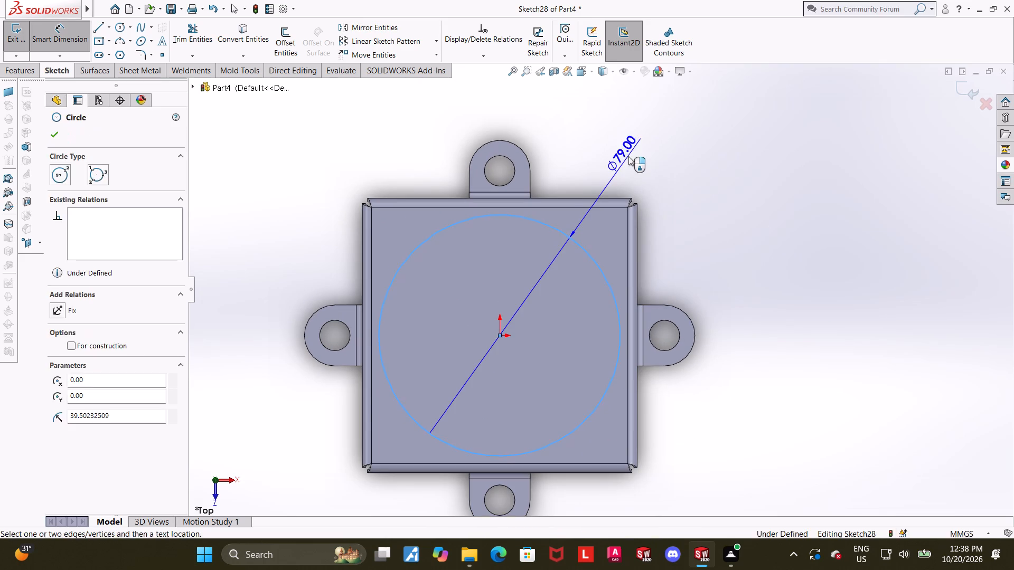
pyautogui.click(628, 156)
pyautogui.write('80')
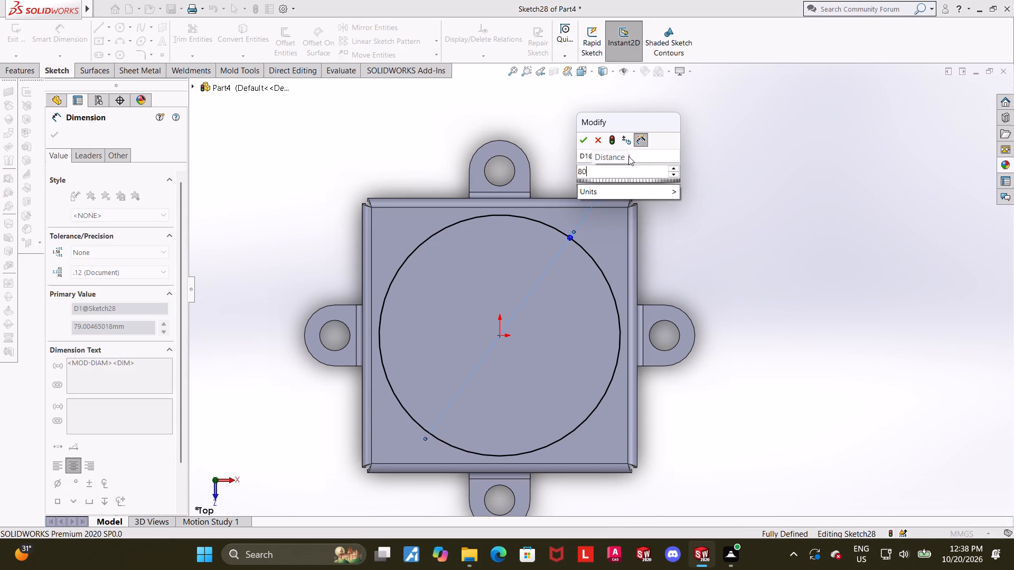
pyautogui.press('Return')
pyautogui.press('Escape')
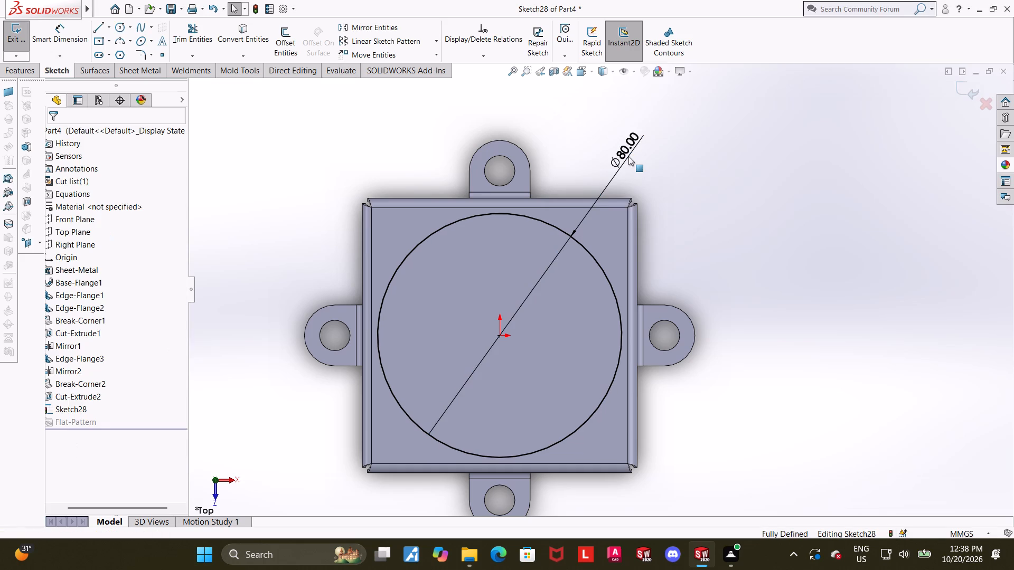
# Draw two circles centred on the origin inside the 80 mm circle, about 65 mm and 47 mm in diameter.
pyautogui.click(120, 27)
pyautogui.click(499, 336)
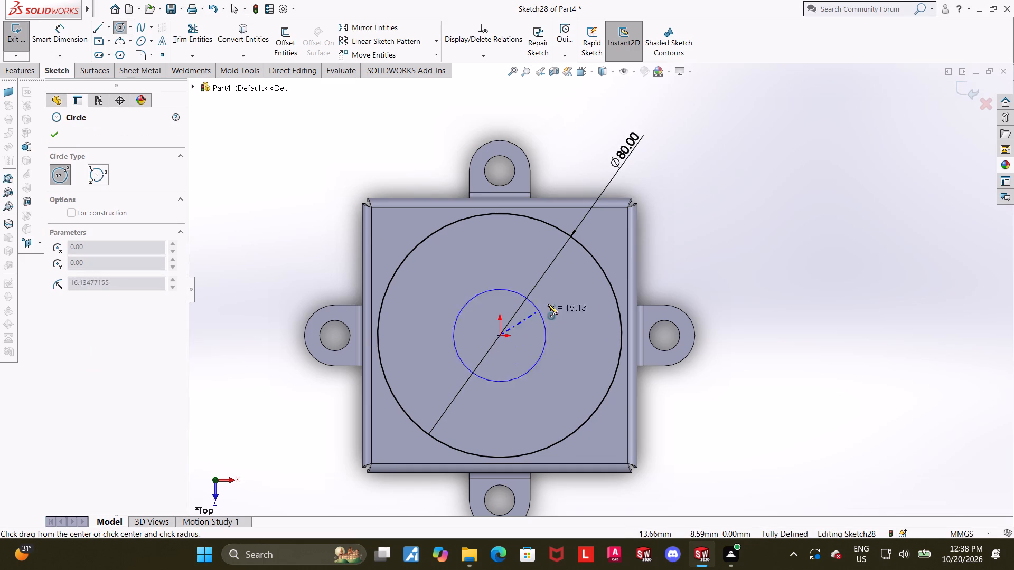
pyautogui.click(565, 260)
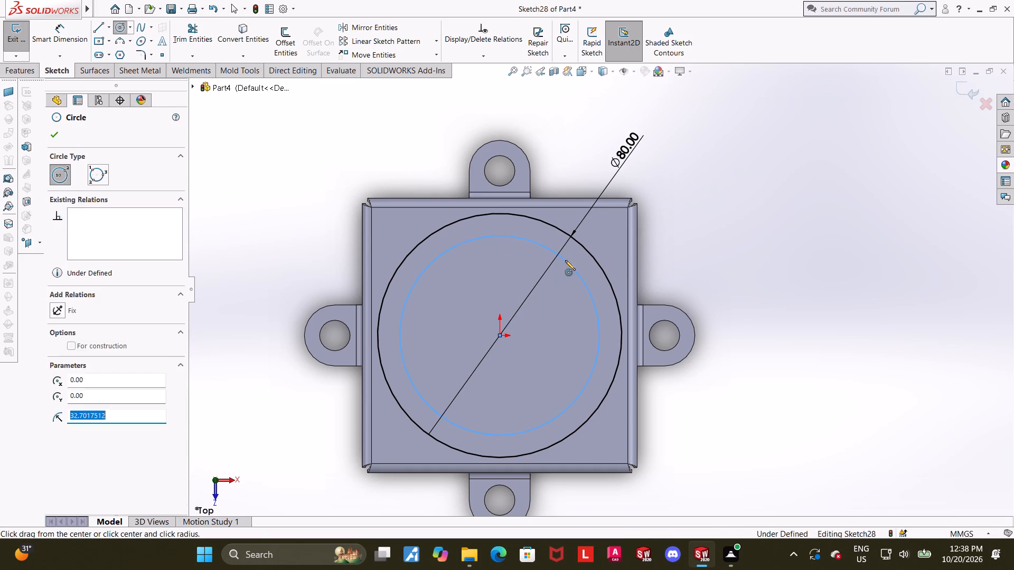
pyautogui.press('Escape')
pyautogui.click(121, 25)
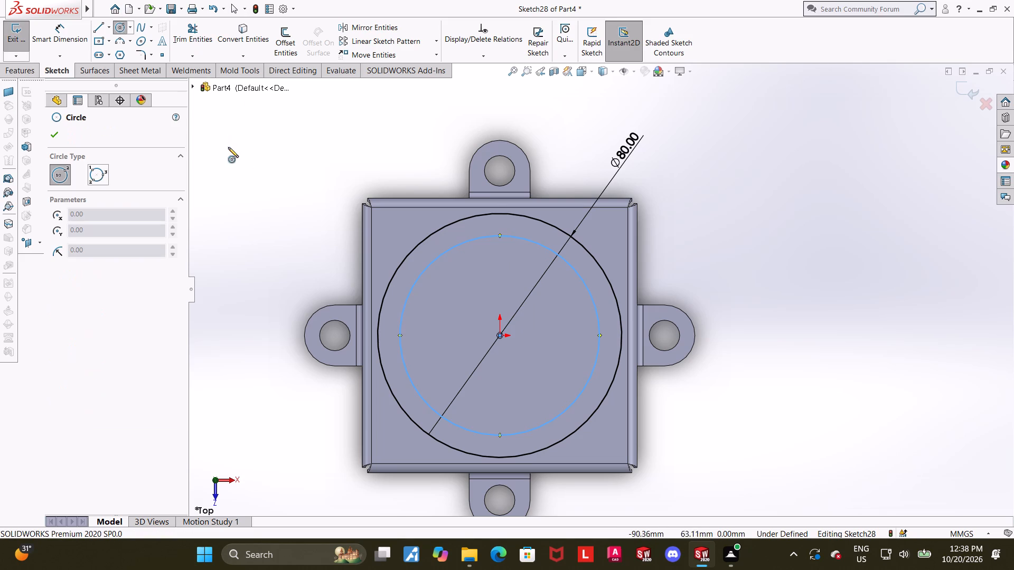
pyautogui.press('Escape')
pyautogui.press('Escape')
pyautogui.press('Escape')
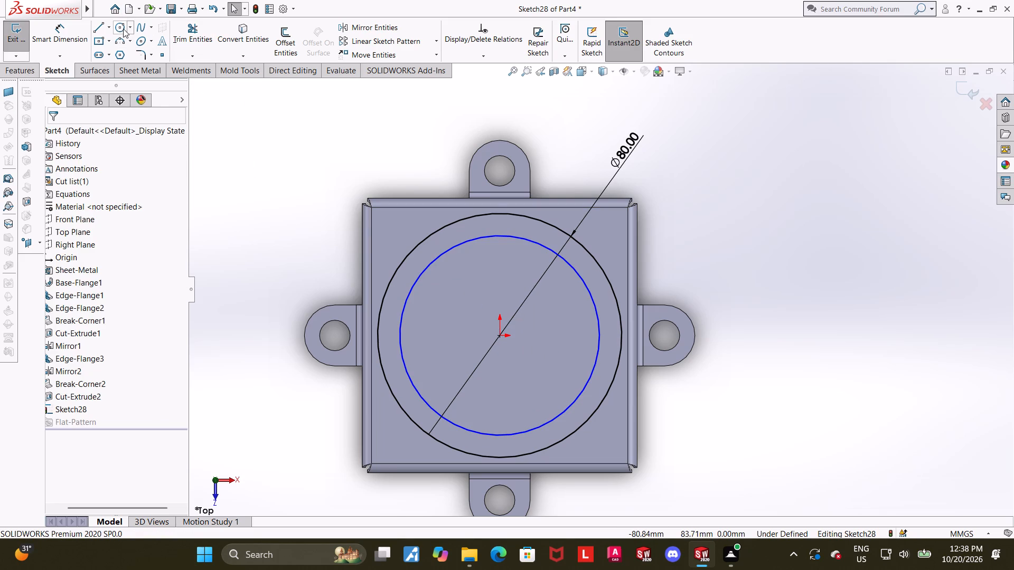
pyautogui.click(123, 28)
pyautogui.click(499, 337)
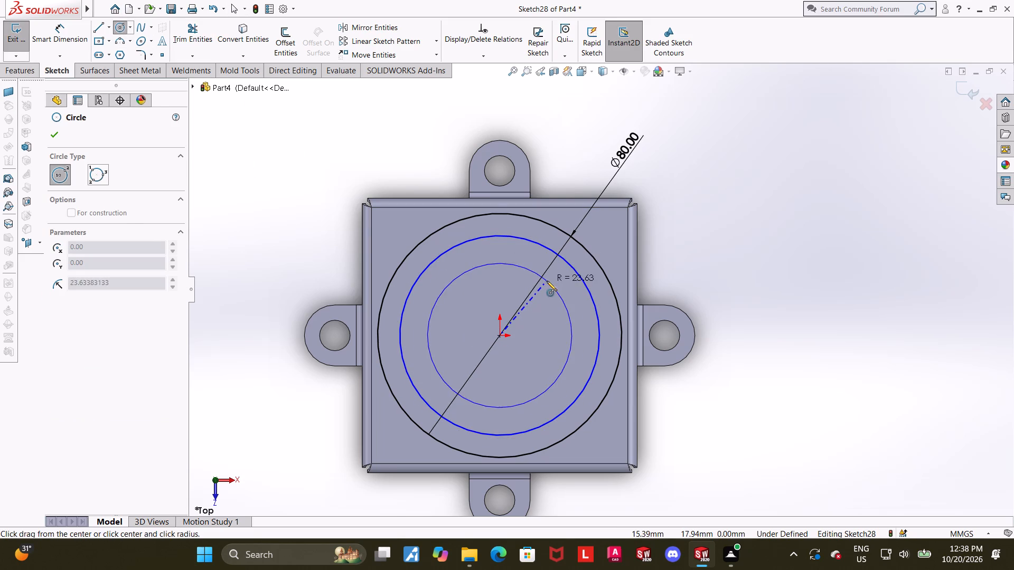
pyautogui.click(547, 281)
pyautogui.press('Escape')
# Draw two smaller circles centred on the origin, about 33 mm and 21 mm in diameter.
pyautogui.click(121, 24)
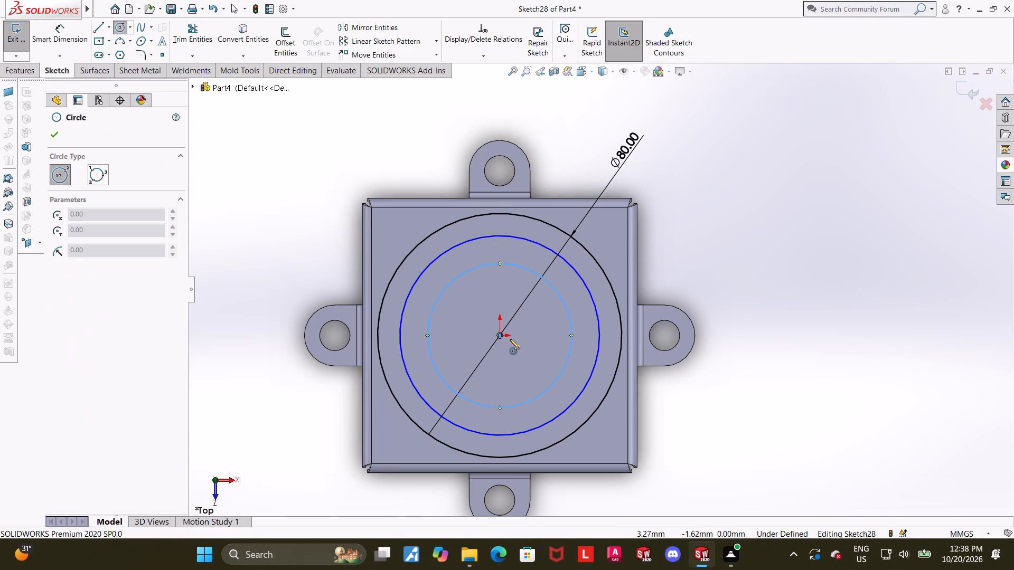
pyautogui.click(501, 336)
pyautogui.click(529, 295)
pyautogui.press('Escape')
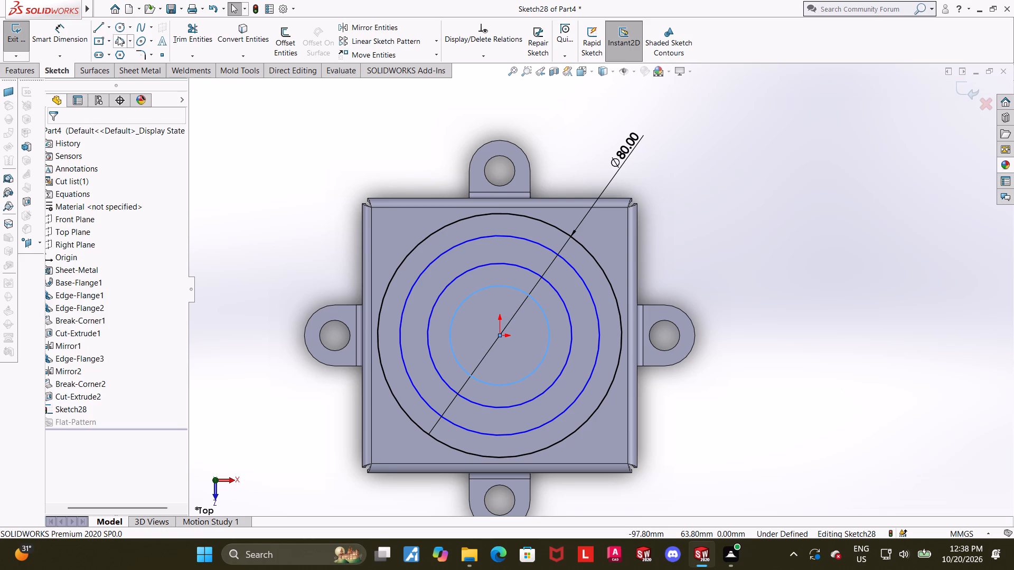
pyautogui.click(118, 32)
pyautogui.scroll(-1, 455, 206)
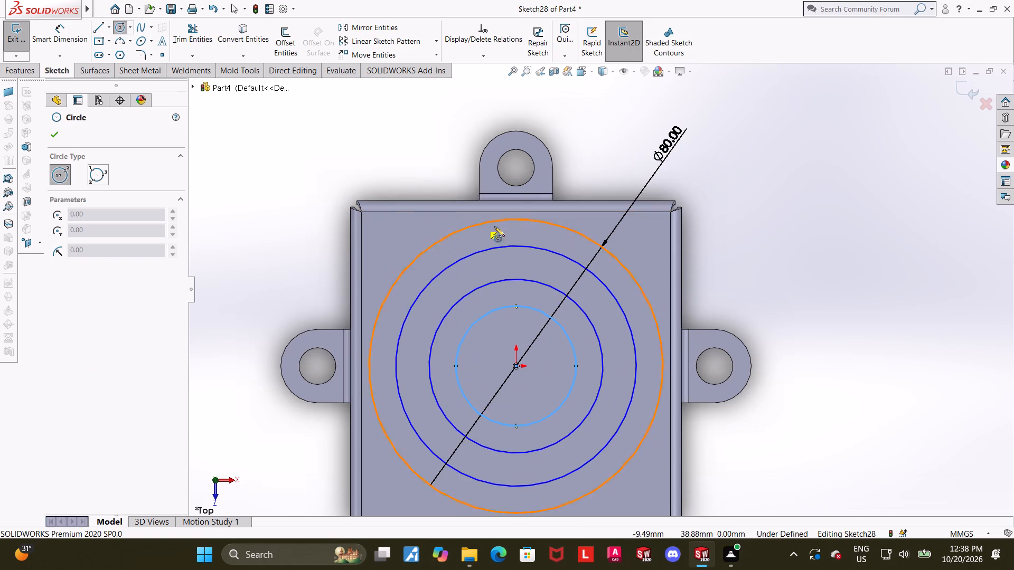
pyautogui.scroll(1, 590, 335)
pyautogui.scroll(-3, 565, 372)
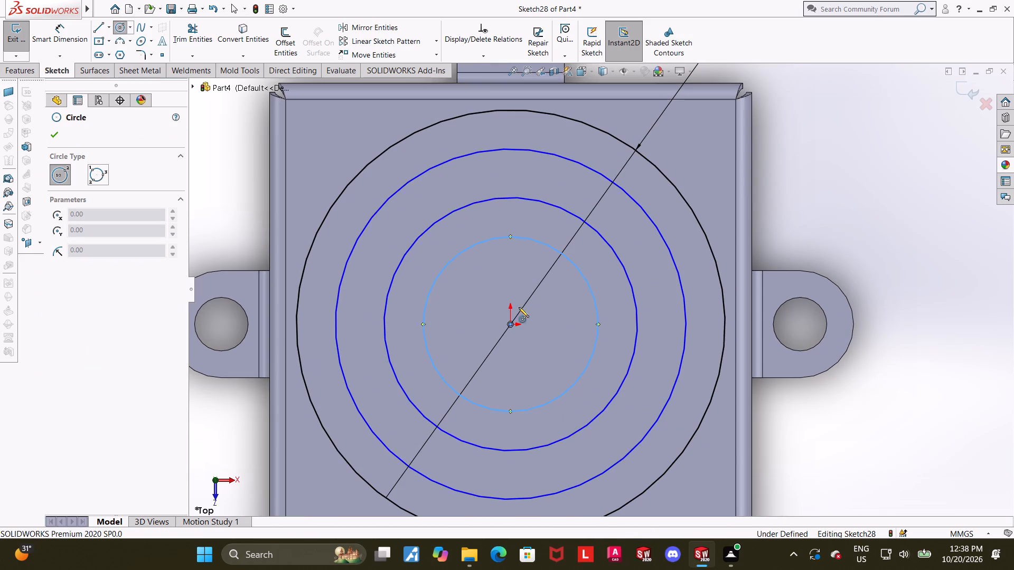
pyautogui.click(508, 326)
pyautogui.click(545, 279)
pyautogui.press('Escape')
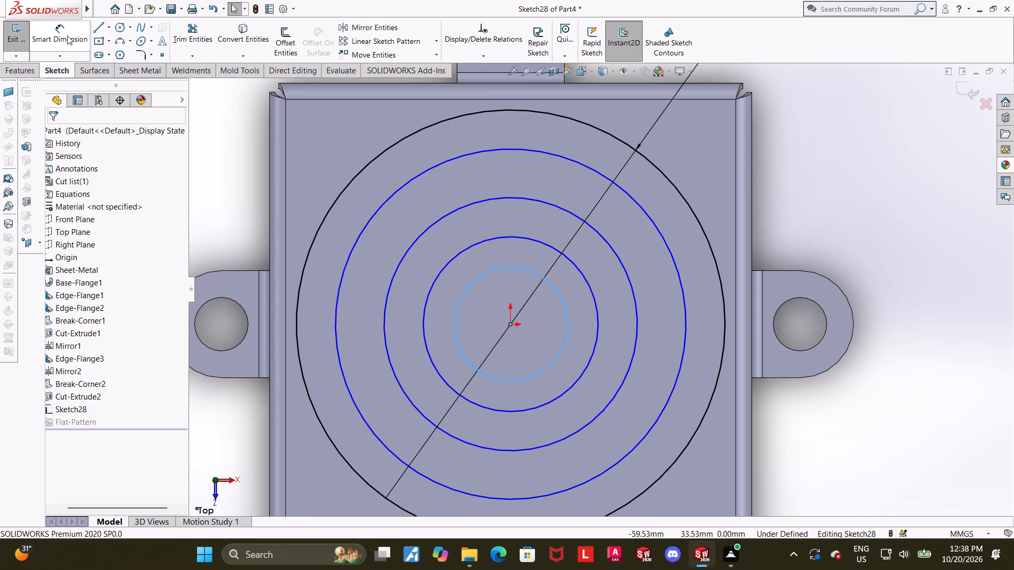
# Dimension the diameter of the second-largest concentric circle as 64 mm.
pyautogui.click(71, 28)
pyautogui.scroll(2, 474, 184)
pyautogui.click(532, 192)
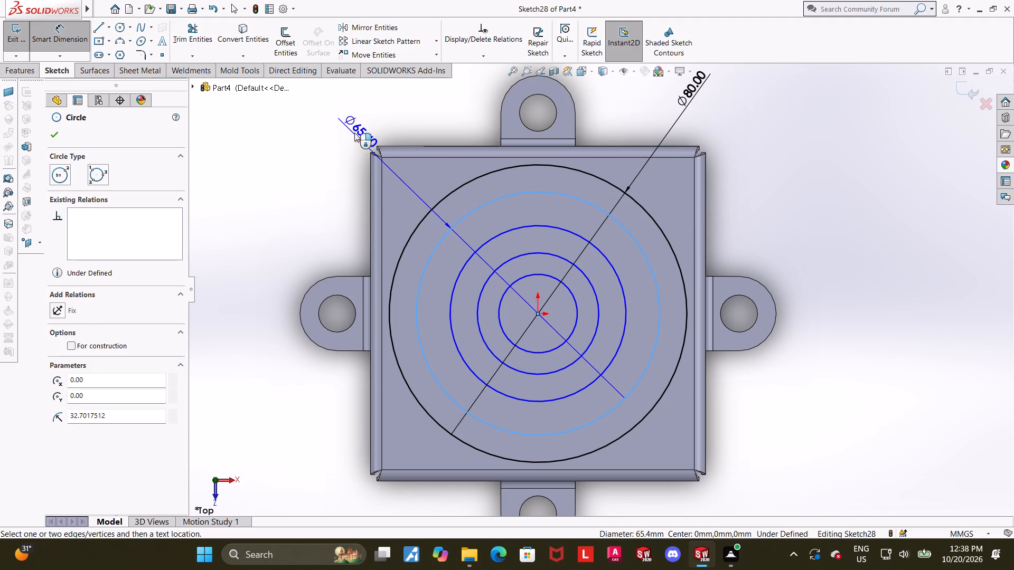
pyautogui.click(354, 132)
pyautogui.write('64')
pyautogui.press('Return')
pyautogui.press('Escape')
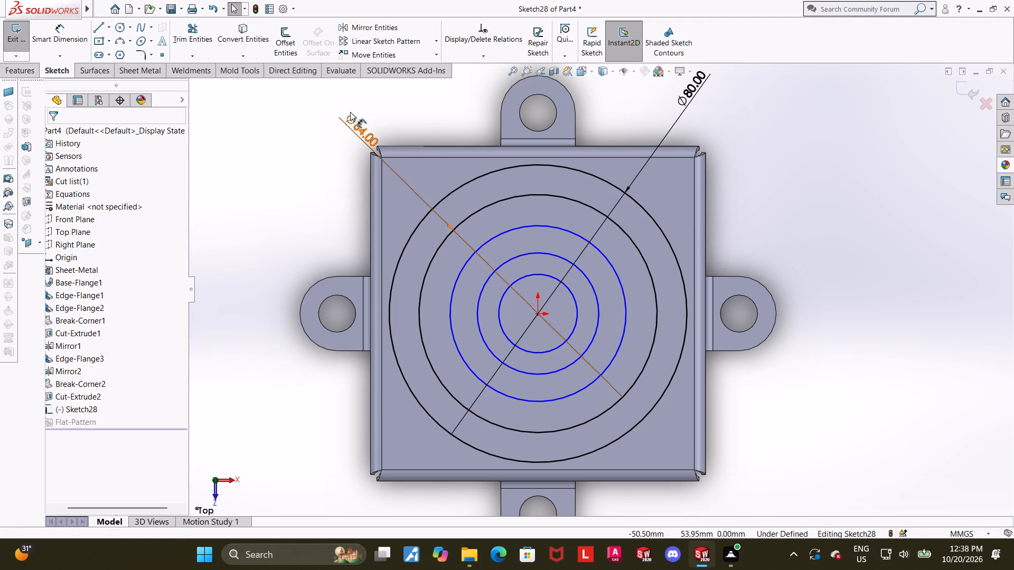
# Dimension the diameter of the middle concentric circle as 46.5 mm.
pyautogui.click(76, 35)
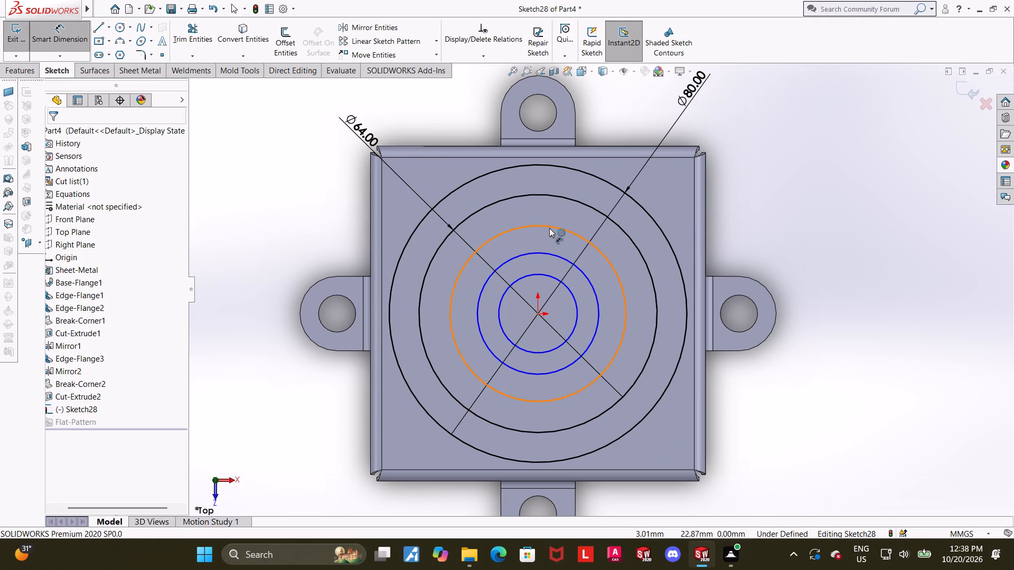
pyautogui.click(549, 228)
pyautogui.click(876, 230)
pyautogui.write('46.5')
pyautogui.press('Return')
pyautogui.press('Escape')
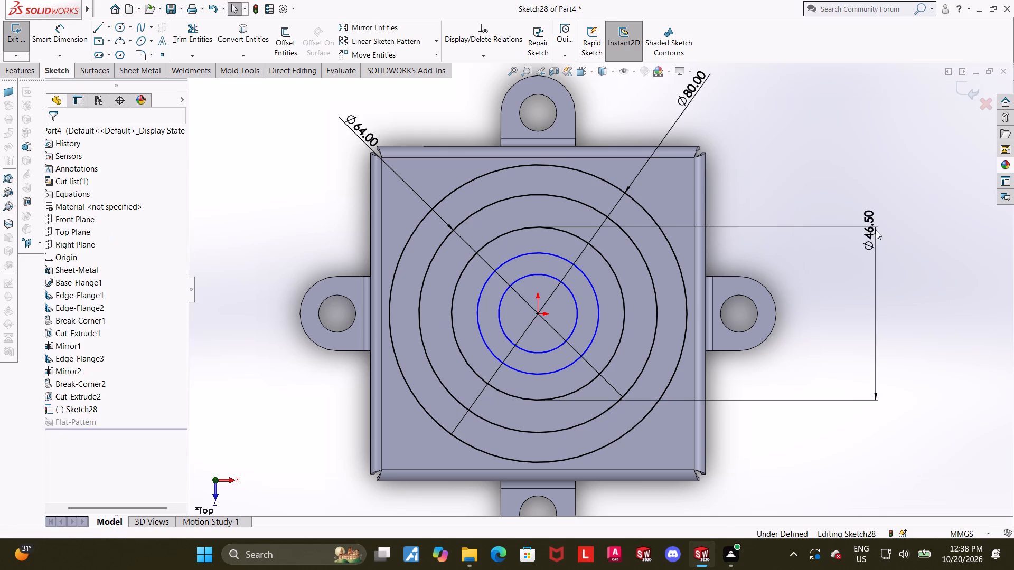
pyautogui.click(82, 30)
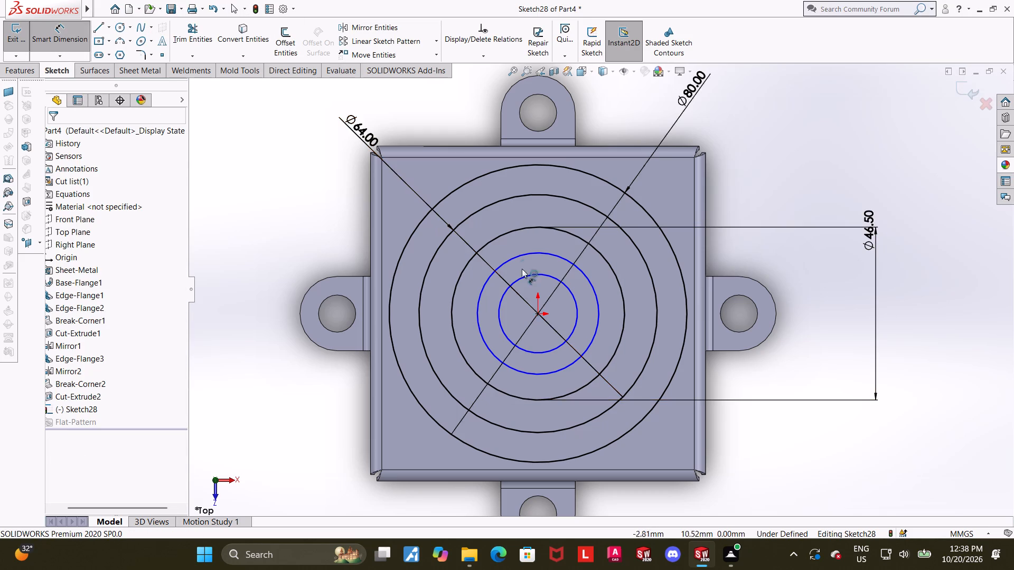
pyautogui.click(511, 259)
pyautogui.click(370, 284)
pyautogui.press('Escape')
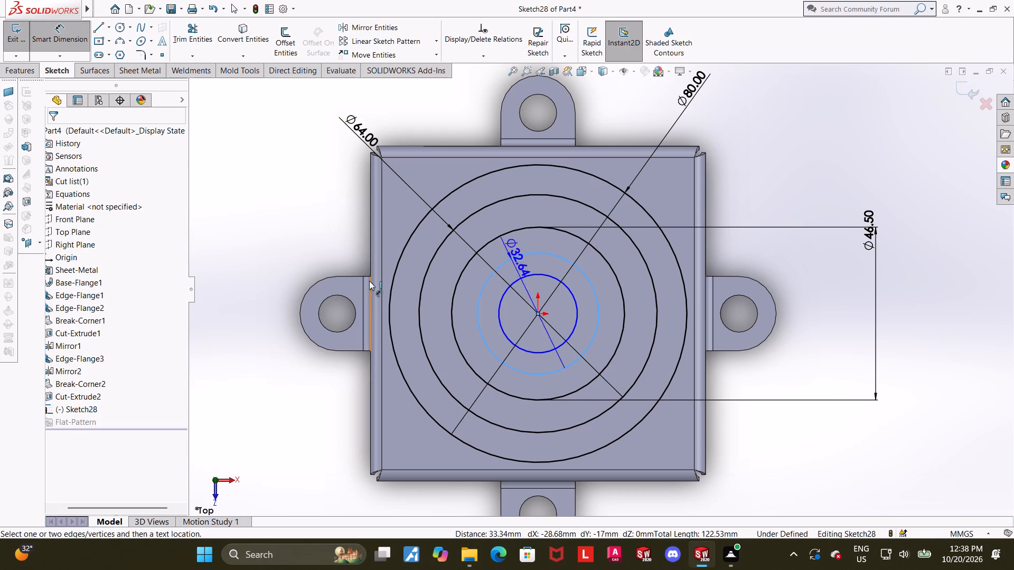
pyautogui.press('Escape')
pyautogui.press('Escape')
# Dimension the diameter of the second-smallest concentric circle as 29 mm.
pyautogui.moveTo(61, 34); pyautogui.dragTo(66, 34)
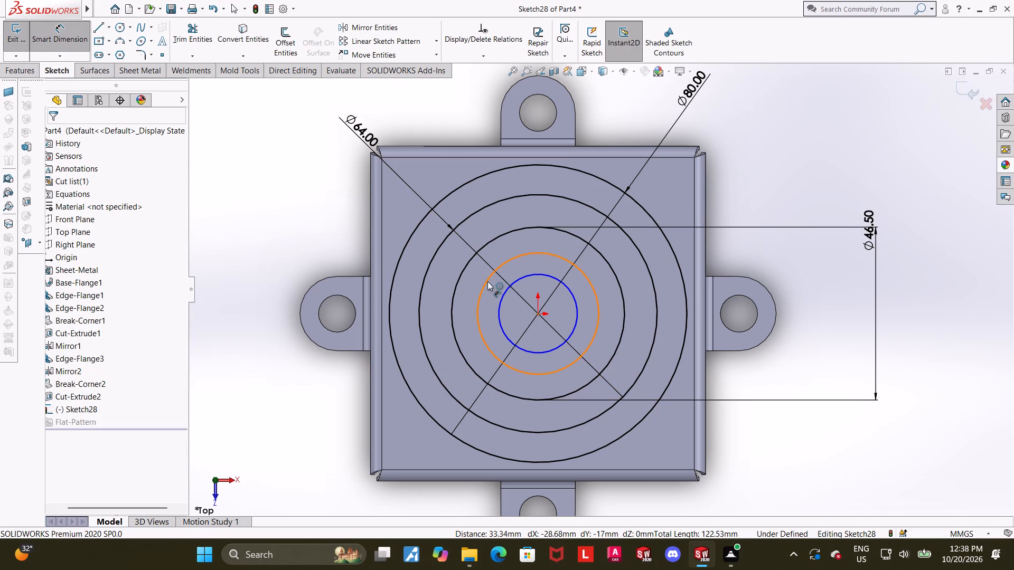
pyautogui.click(487, 281)
pyautogui.click(251, 302)
pyautogui.write('29')
pyautogui.press('Return')
pyautogui.press('Escape')
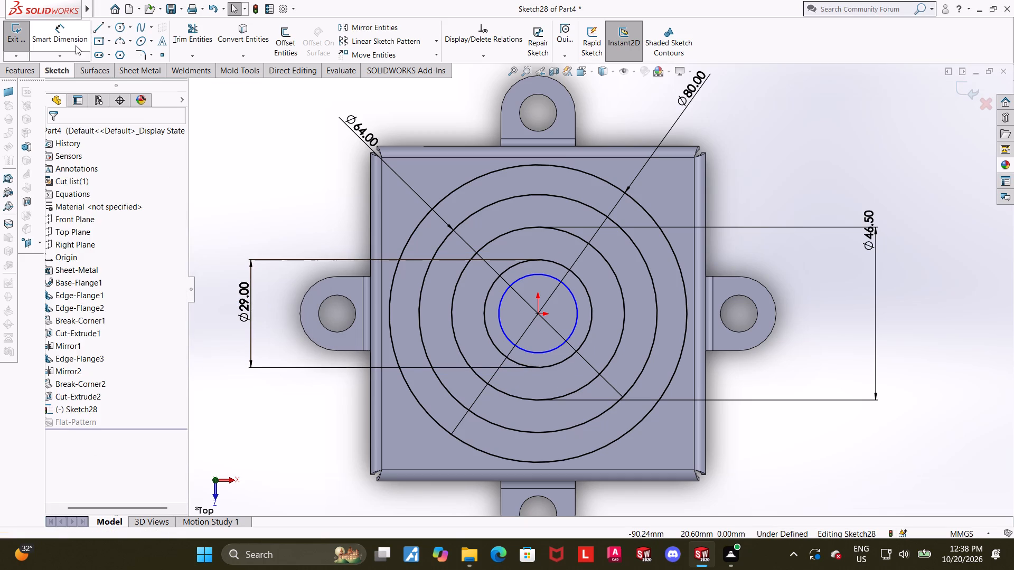
# Dimension the diameter of the innermost circle as 13 mm.
pyautogui.click(74, 42)
pyautogui.click(577, 320)
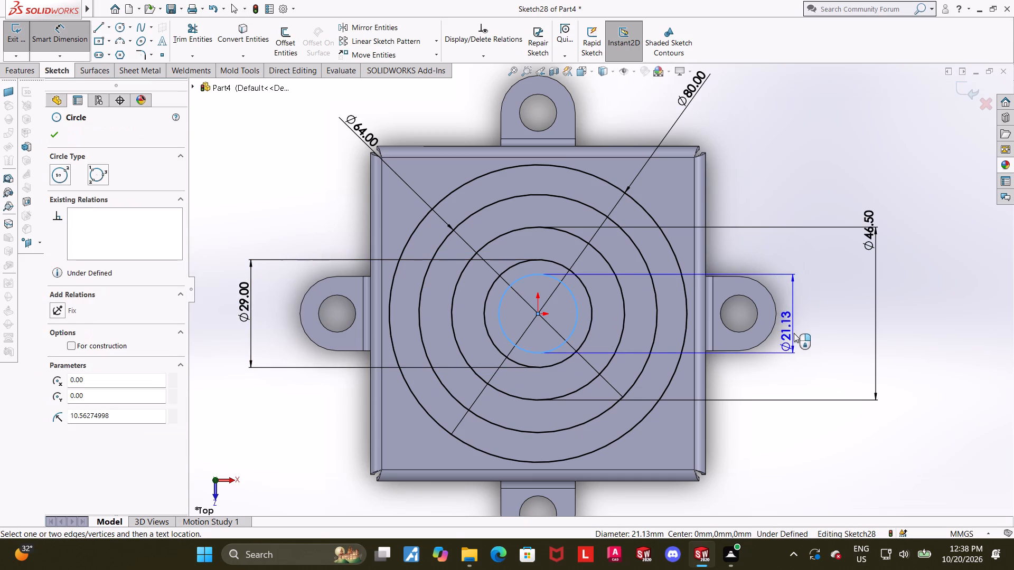
pyautogui.click(795, 333)
pyautogui.write('13')
pyautogui.press('Return')
pyautogui.press('Escape')
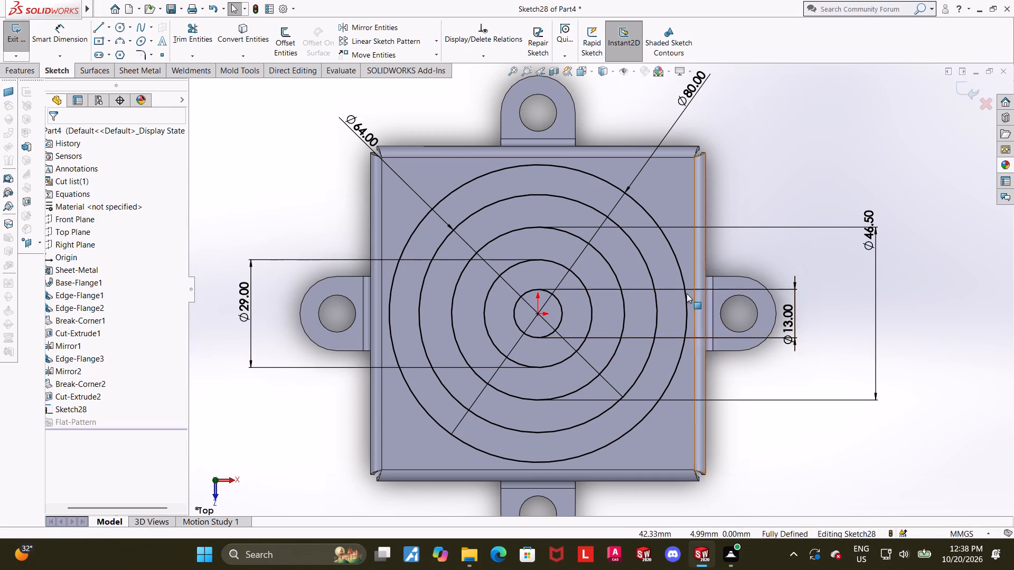
# Draw two crossing lines through the origin, one along Z and one along X, each spanning the full 80 mm circle.
pyautogui.click(98, 30)
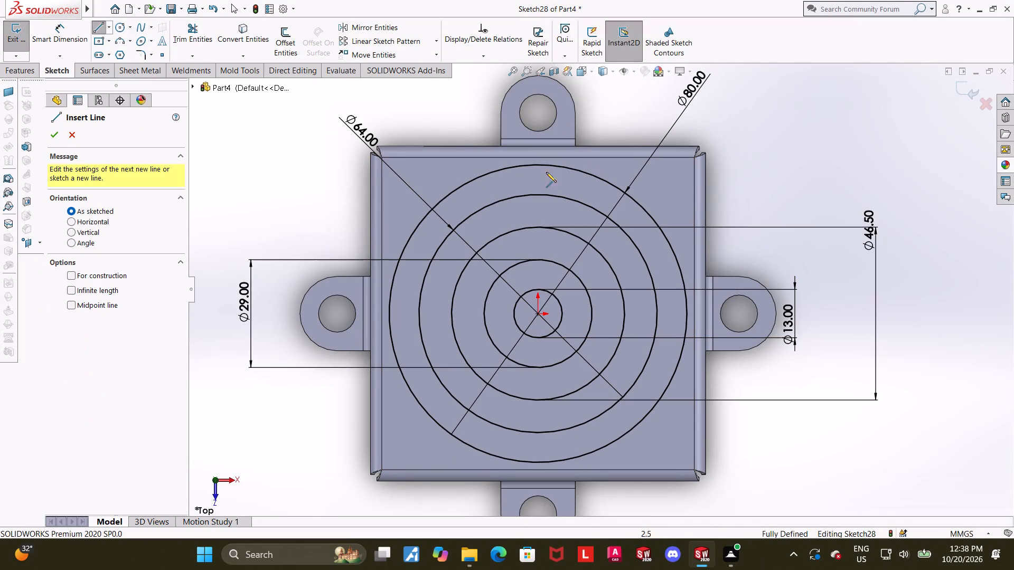
pyautogui.click(538, 165)
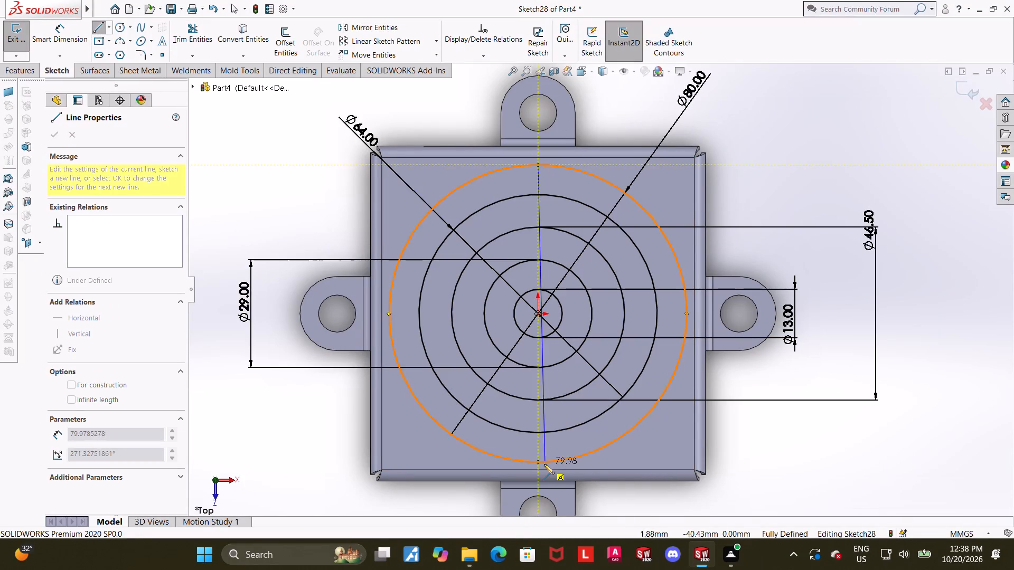
pyautogui.click(538, 463)
pyautogui.press('Escape')
pyautogui.press('Escape')
pyautogui.scroll(1, 755, 458)
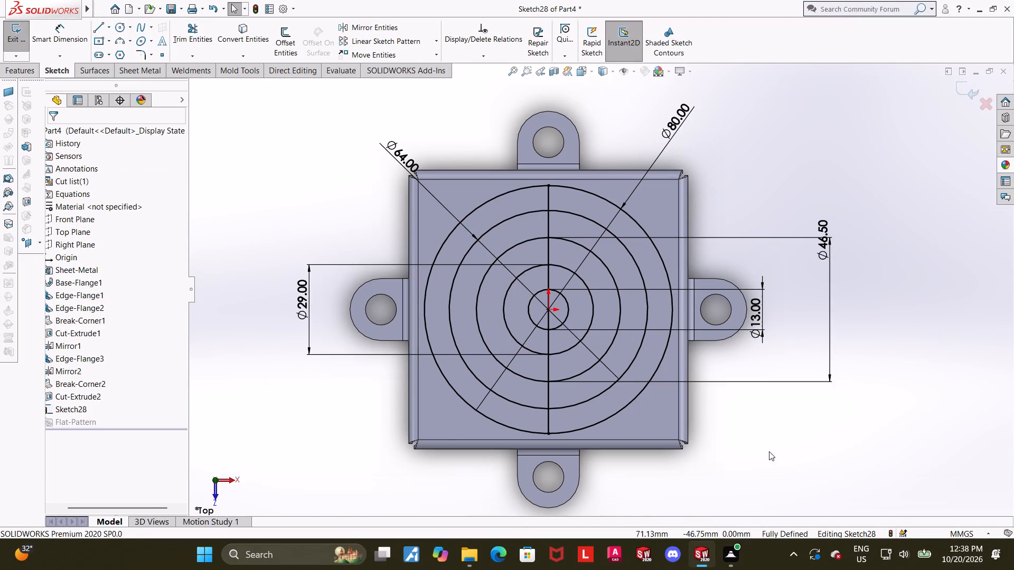
pyautogui.scroll(1, 791, 311)
pyautogui.scroll(-1, 766, 286)
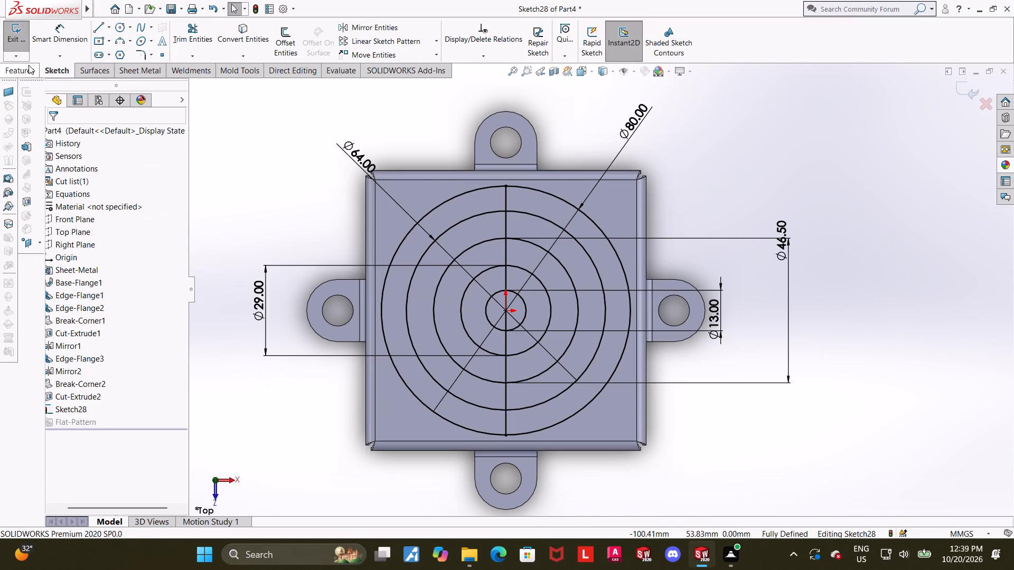
pyautogui.click(97, 26)
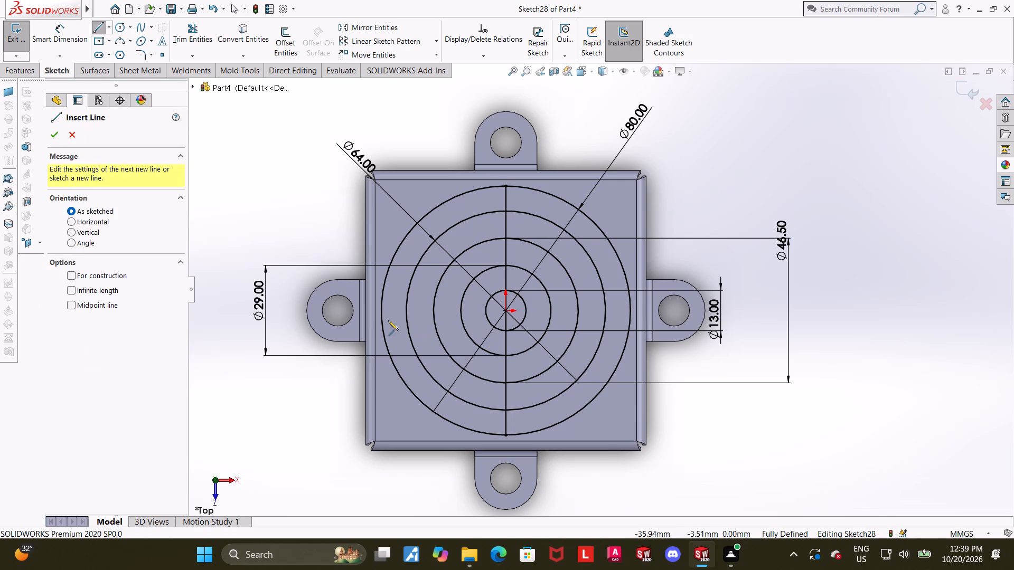
pyautogui.click(381, 309)
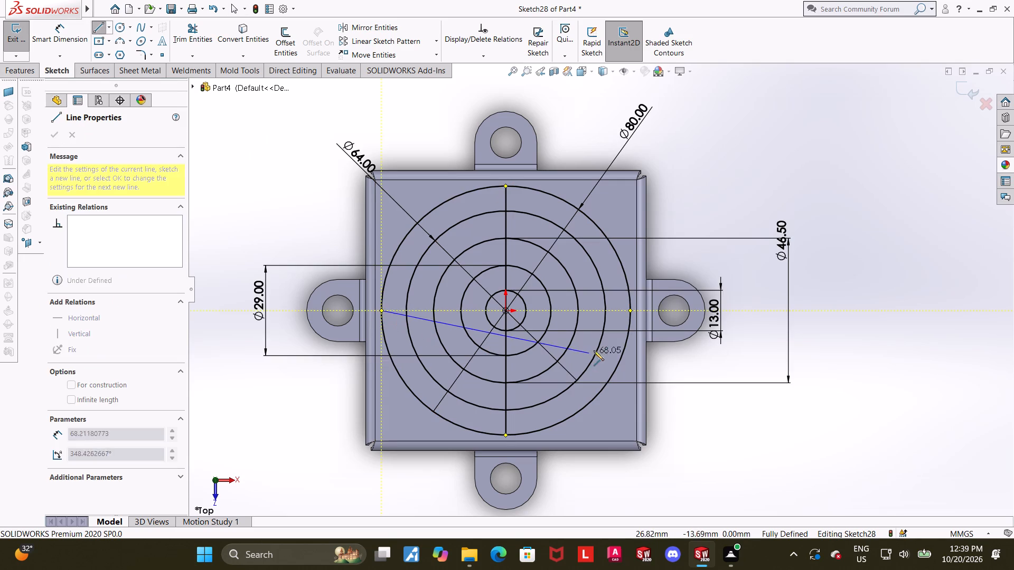
pyautogui.click(629, 311)
pyautogui.press('Escape')
pyautogui.press('Escape')
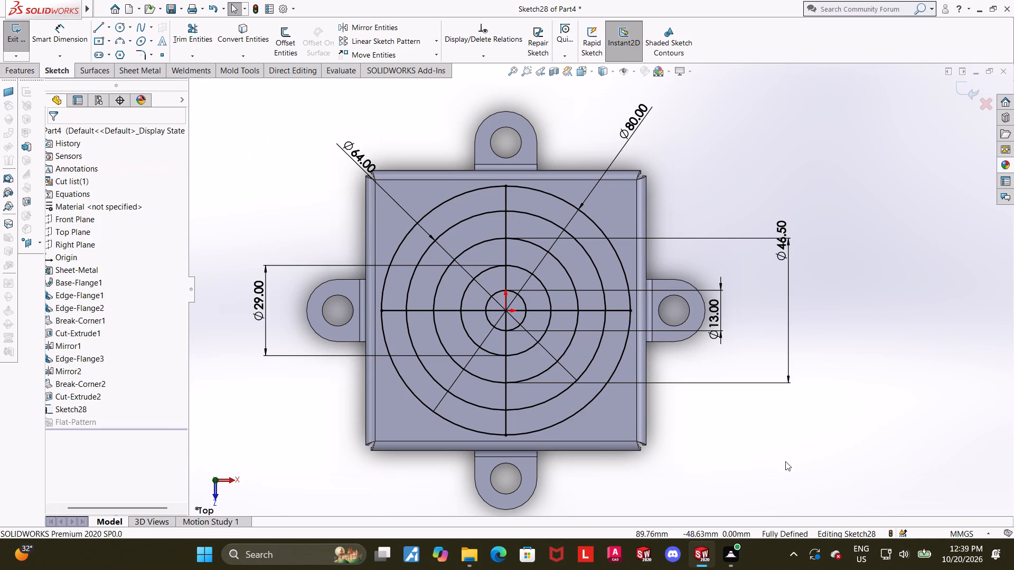
# Exit the sketch and start a Vent feature with the 80 mm outer circle as its boundary.
pyautogui.scroll(1, 786, 426)
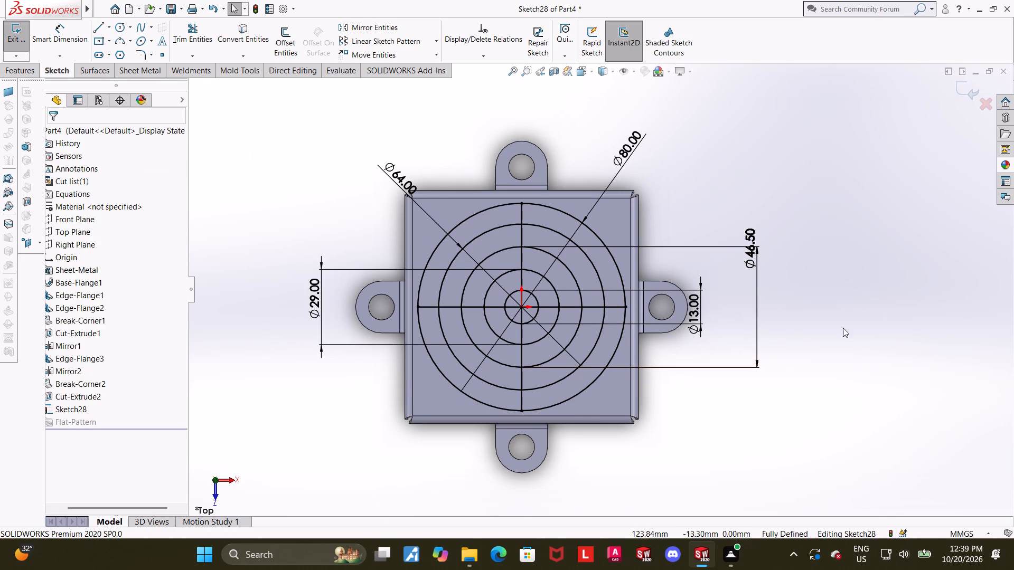
pyautogui.click(962, 92)
pyautogui.click(716, 411)
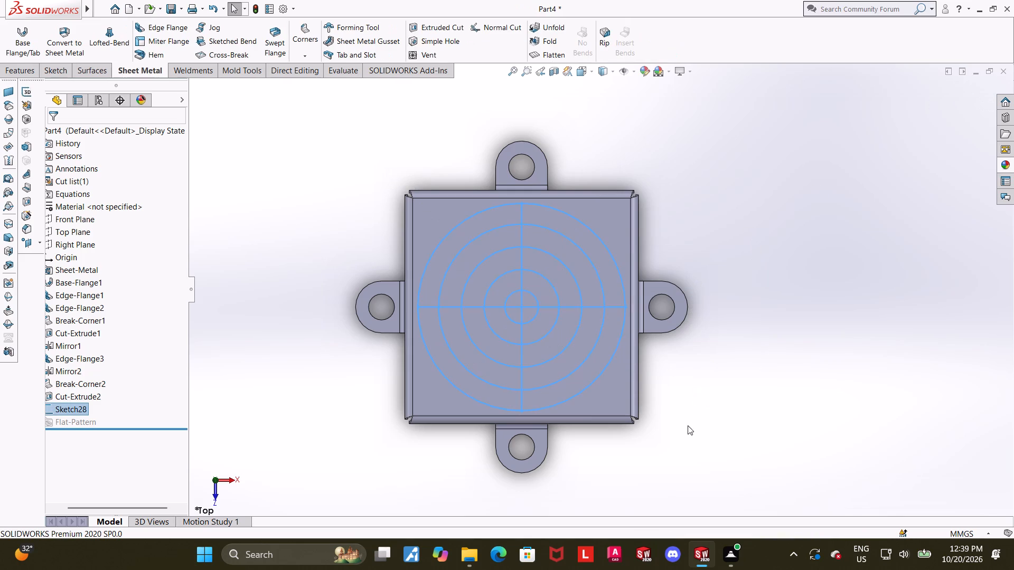
pyautogui.scroll(2, 557, 369)
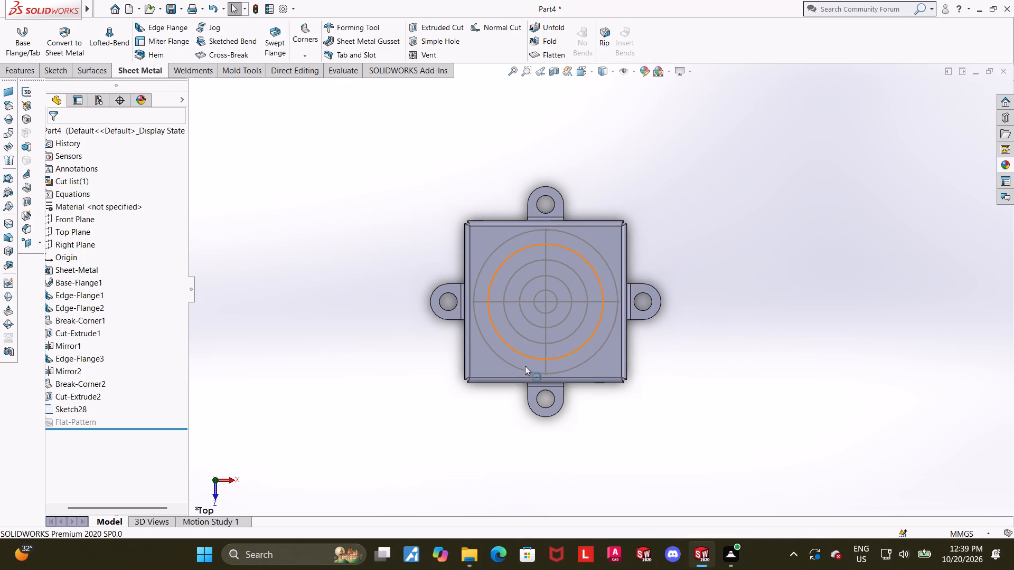
pyautogui.scroll(-3, 562, 306)
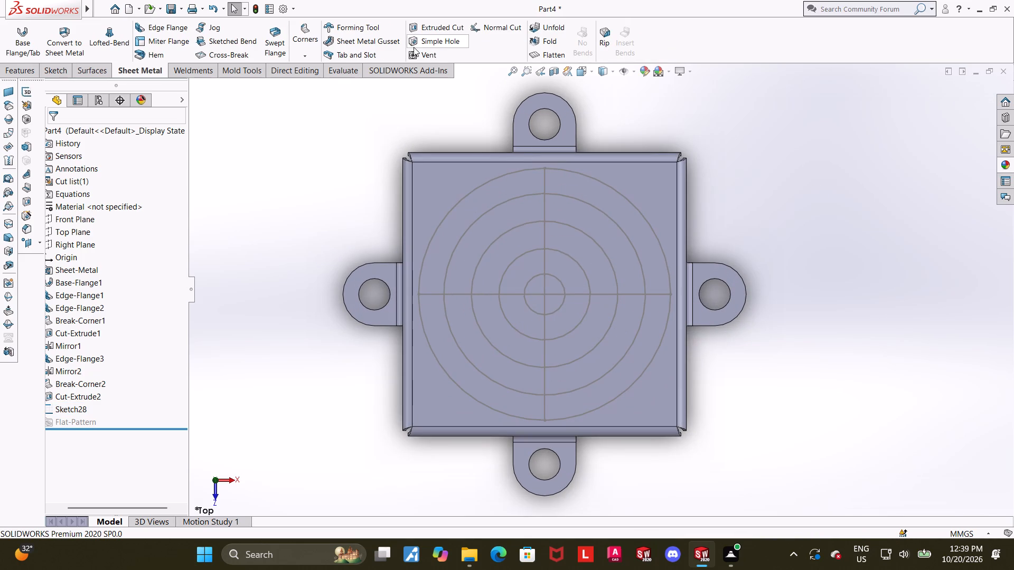
pyautogui.click(416, 53)
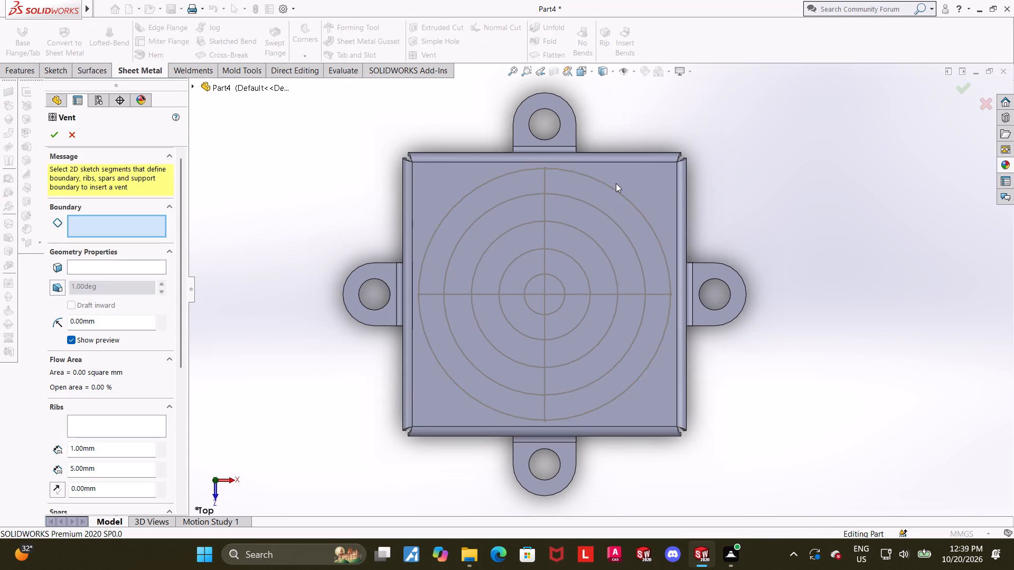
pyautogui.click(616, 187)
pyautogui.scroll(2, 679, 241)
pyautogui.scroll(-2, 615, 341)
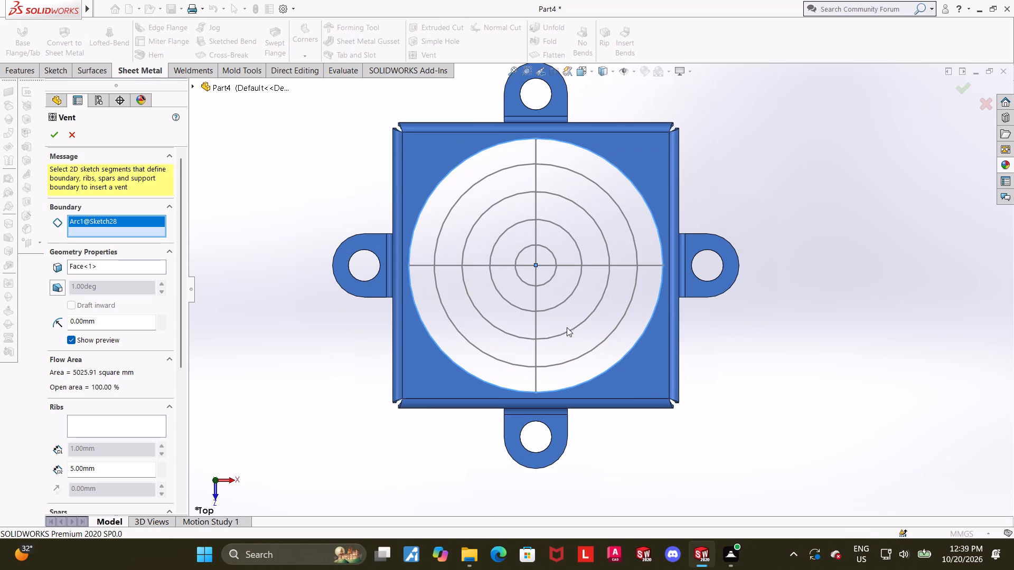
# Assign the two crossing lines through the origin as the vent's ribs.
pyautogui.moveTo(181, 362); pyautogui.dragTo(181, 368)
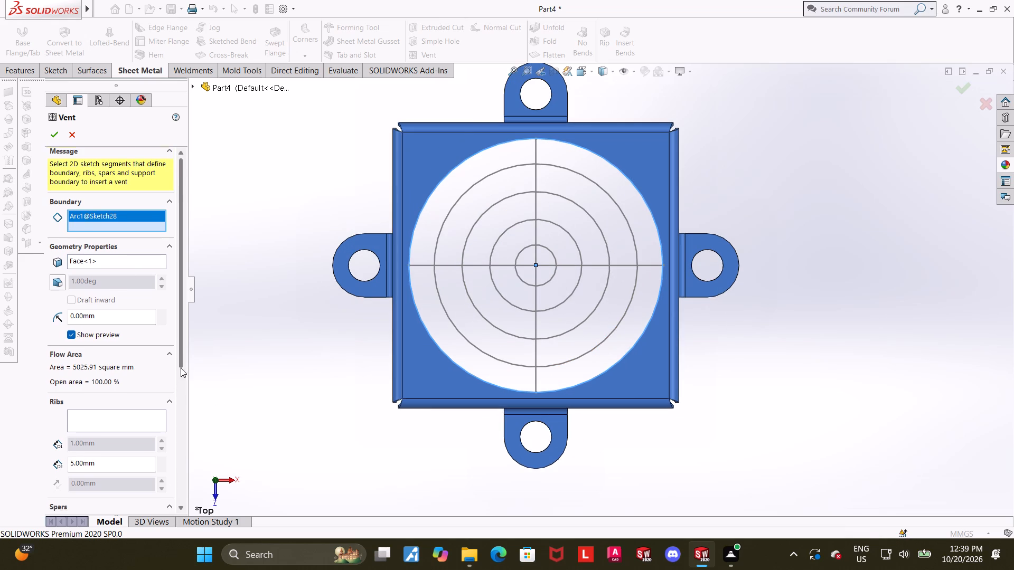
pyautogui.moveTo(181, 368); pyautogui.dragTo(182, 420)
pyautogui.click(118, 328)
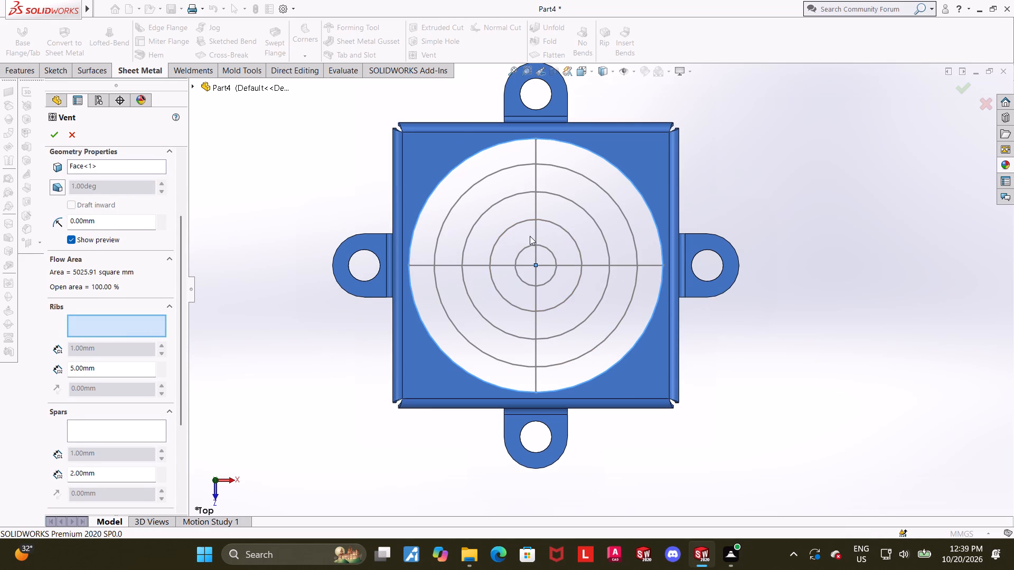
pyautogui.click(535, 236)
pyautogui.click(484, 263)
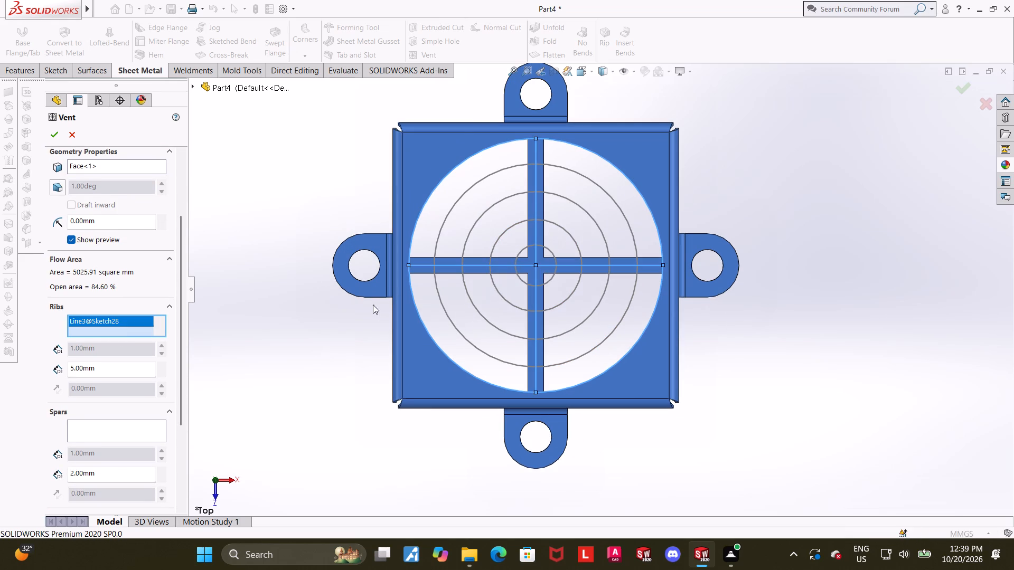
# Assign the three intermediate concentric circles, between the outer boundary and the innermost circle, as the vent's spars.
pyautogui.moveTo(180, 301); pyautogui.dragTo(181, 366)
pyautogui.click(101, 319)
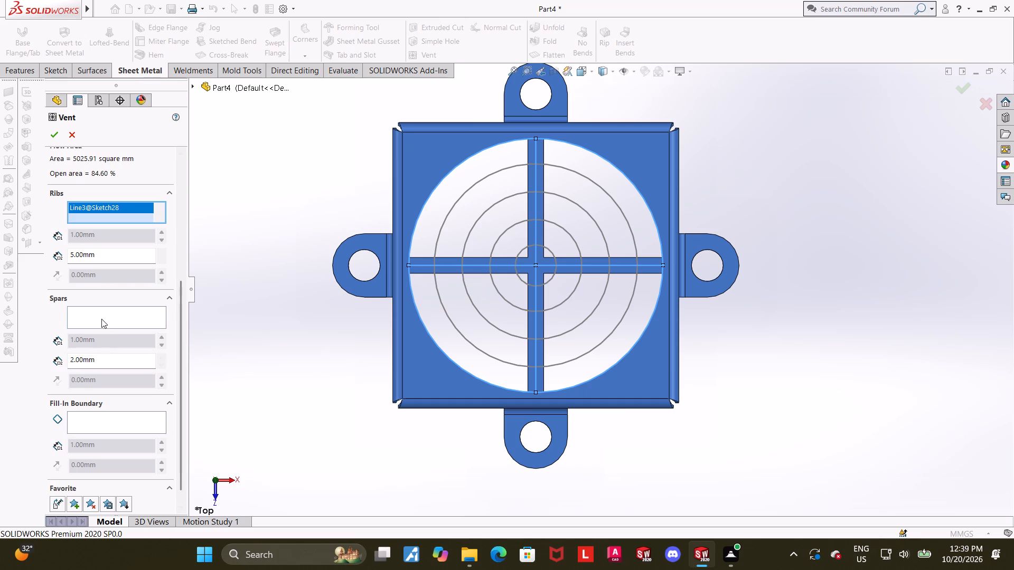
pyautogui.click(449, 321)
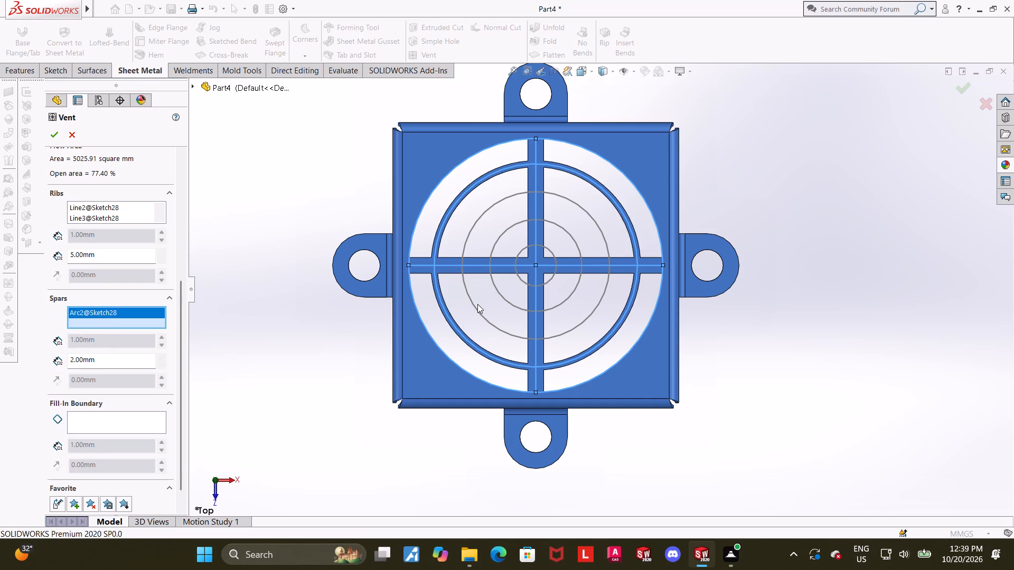
pyautogui.click(475, 309)
pyautogui.click(503, 300)
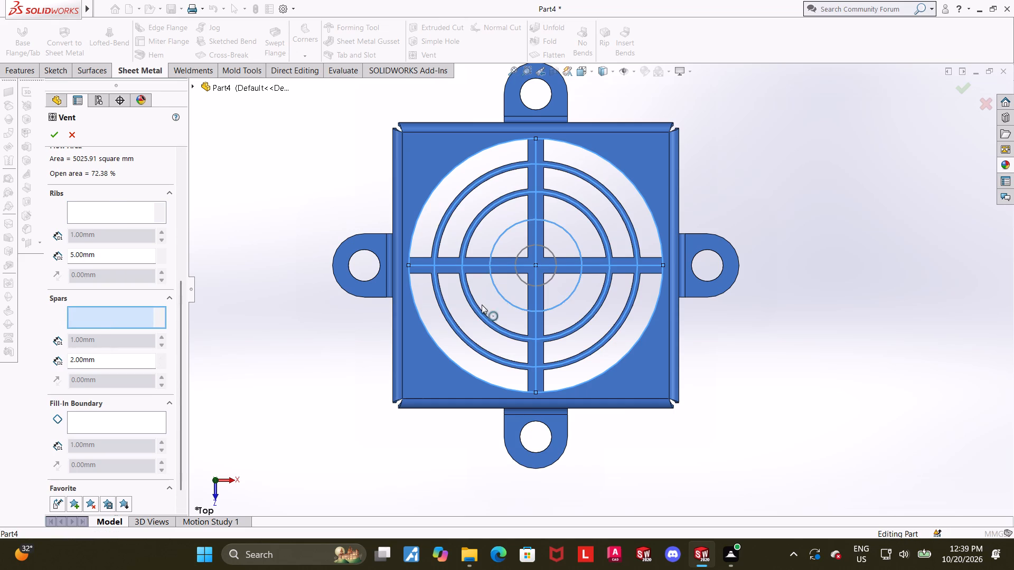
# Assign the innermost 13 mm circle as the vent's fill-in boundary.
pyautogui.click(137, 427)
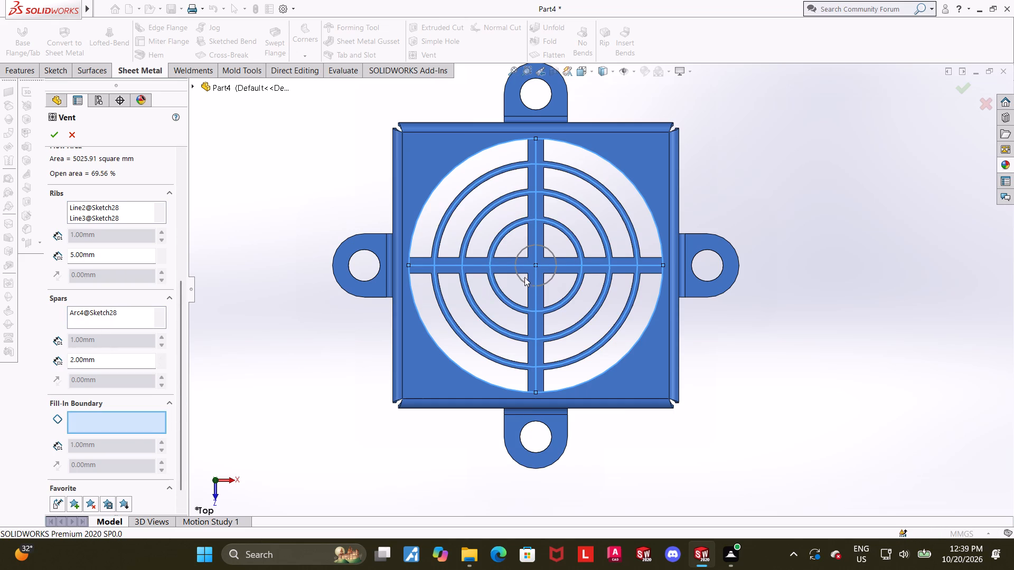
pyautogui.click(522, 280)
# Examine the vent preview's ribs, spars and filled centre from an oblique view of the part.
pyautogui.scroll(1, 521, 288)
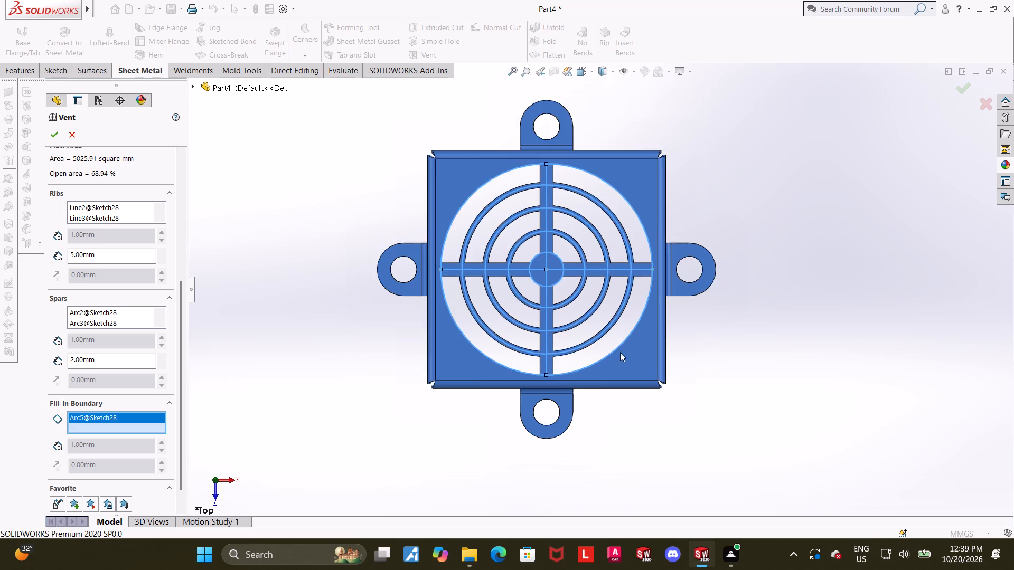
pyautogui.scroll(1, 639, 365)
pyautogui.moveTo(639, 365); pyautogui.dragTo(639, 246, button='middle')
pyautogui.scroll(-1, 670, 261)
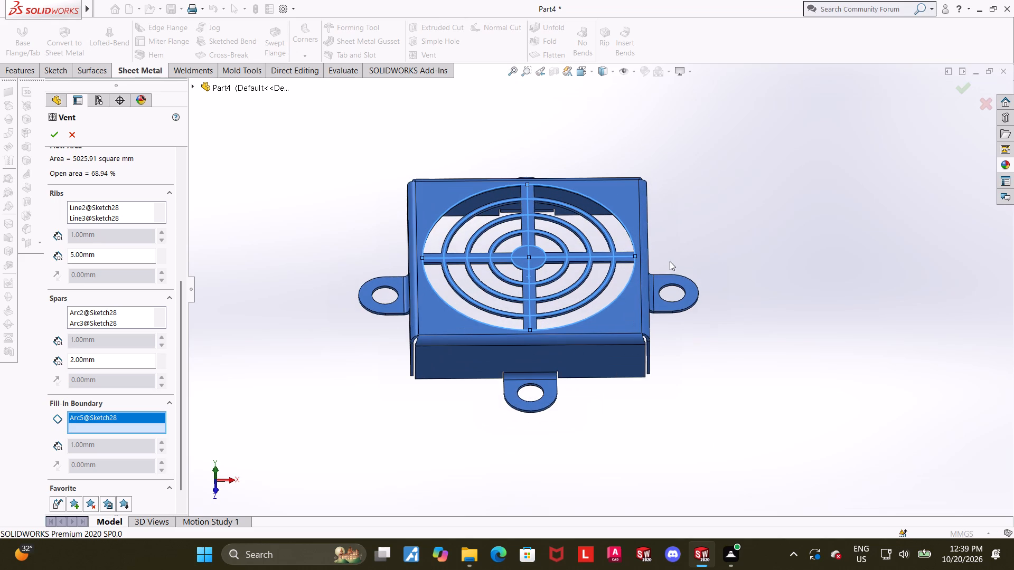
pyautogui.scroll(-1, 607, 251)
pyautogui.scroll(1, 567, 255)
pyautogui.scroll(-2, 558, 203)
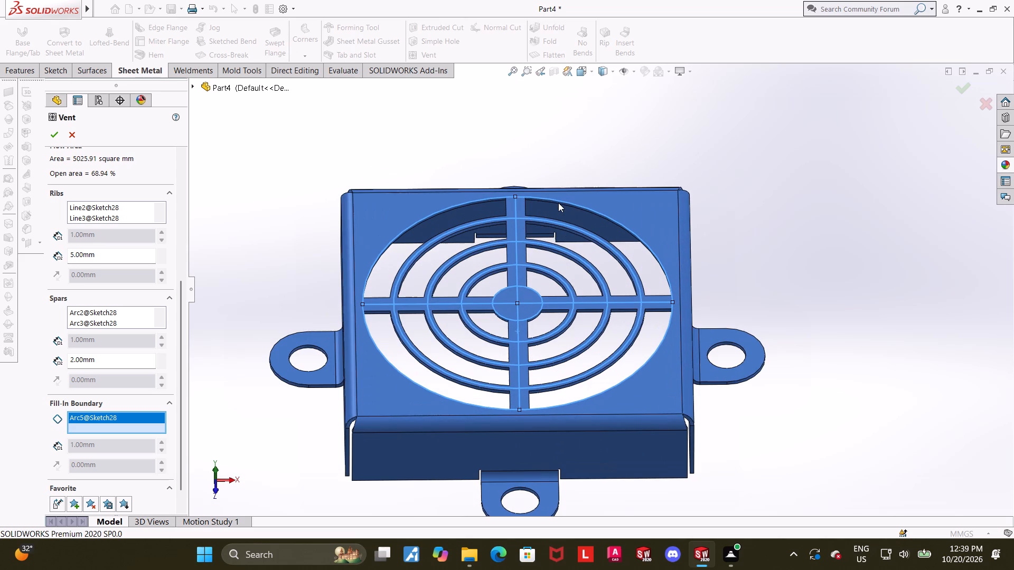
pyautogui.scroll(1, 575, 281)
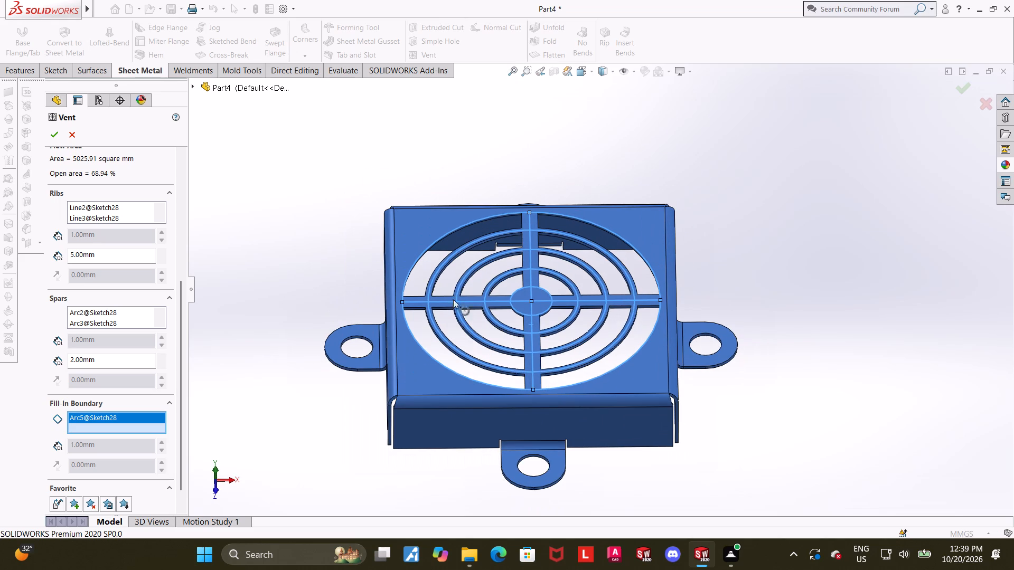
pyautogui.scroll(-1, 556, 322)
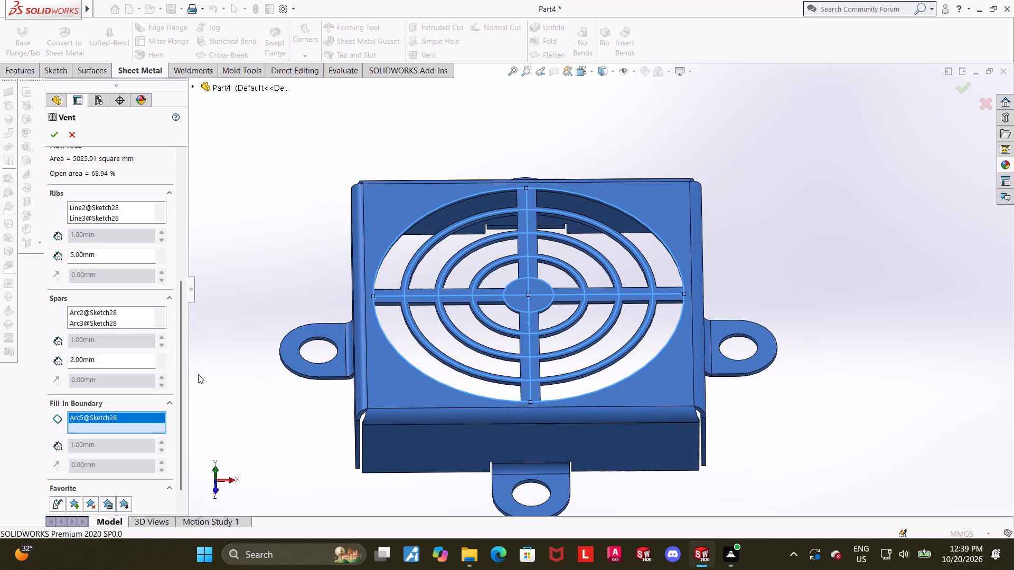
# Set the width of the vent ribs to 3 mm.
pyautogui.moveTo(183, 309); pyautogui.dragTo(181, 264)
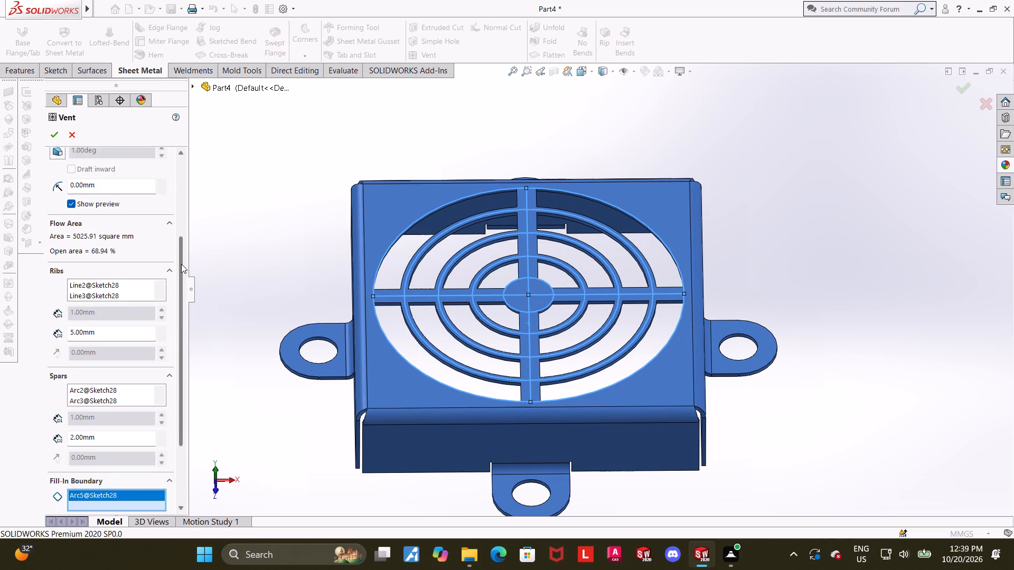
pyautogui.moveTo(181, 264); pyautogui.dragTo(181, 265)
pyautogui.moveTo(181, 299); pyautogui.dragTo(180, 289)
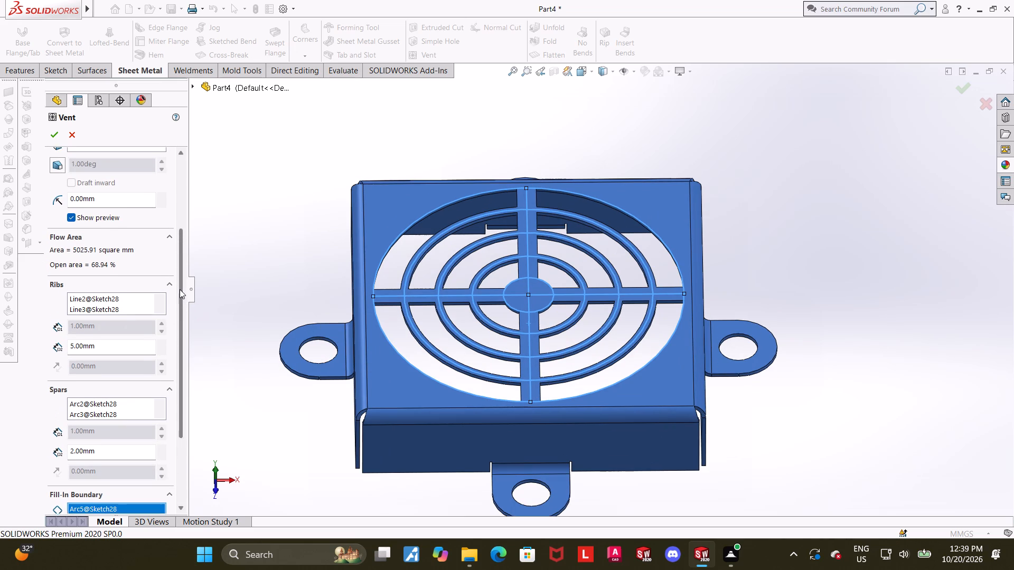
pyautogui.moveTo(180, 289); pyautogui.dragTo(182, 290)
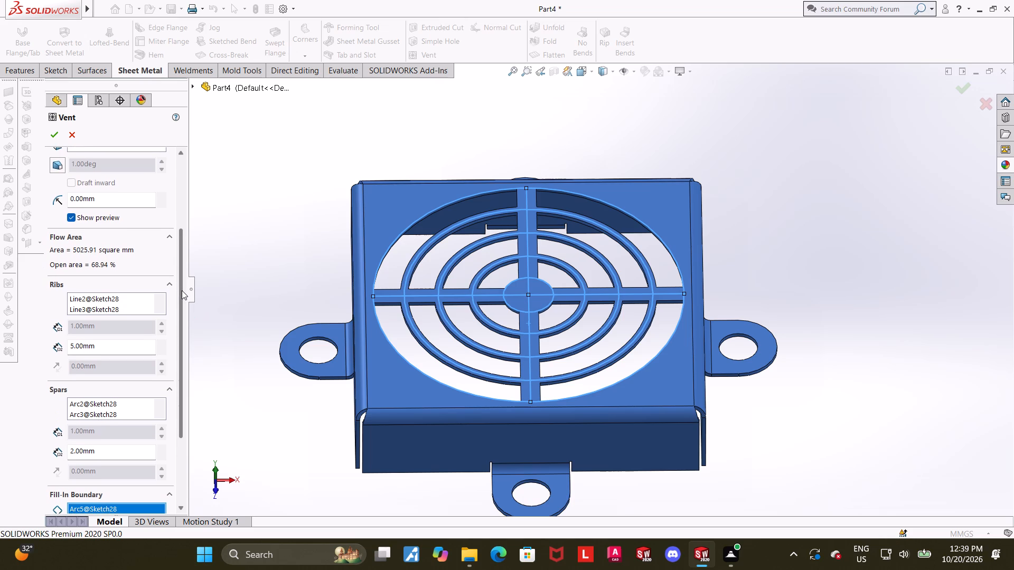
pyautogui.moveTo(182, 290); pyautogui.dragTo(182, 291)
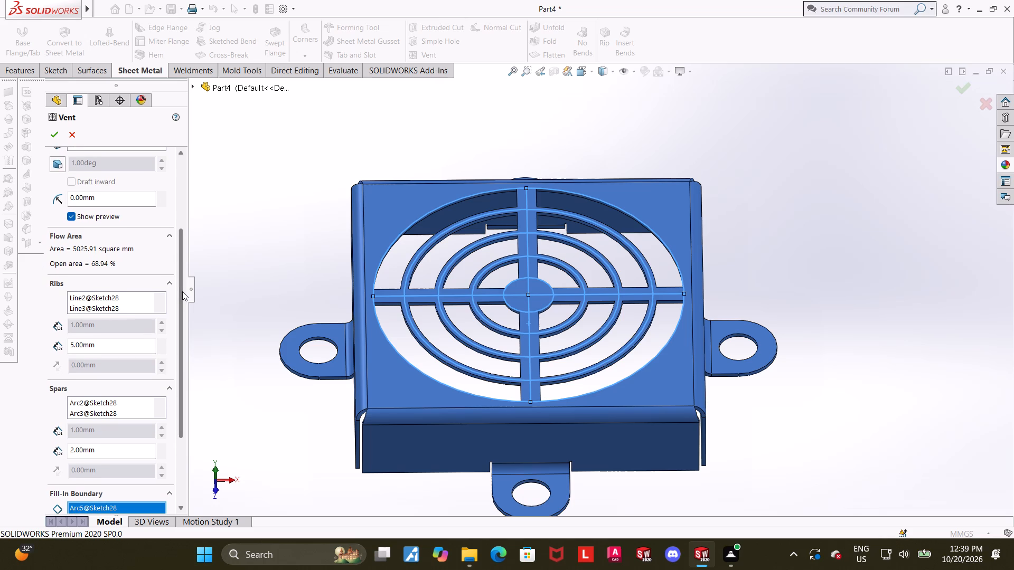
pyautogui.moveTo(182, 291); pyautogui.dragTo(183, 293)
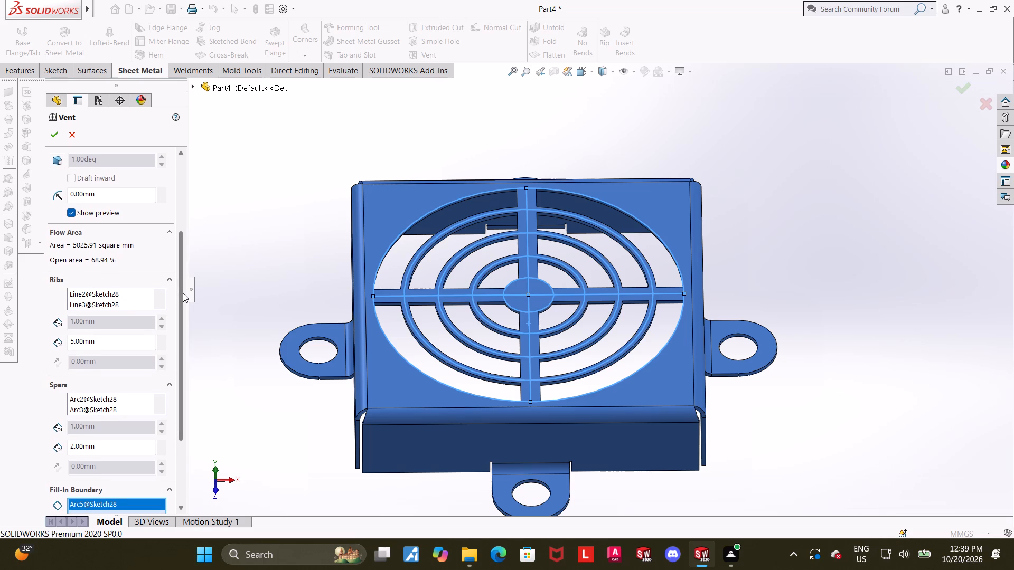
pyautogui.scroll(1, 750, 400)
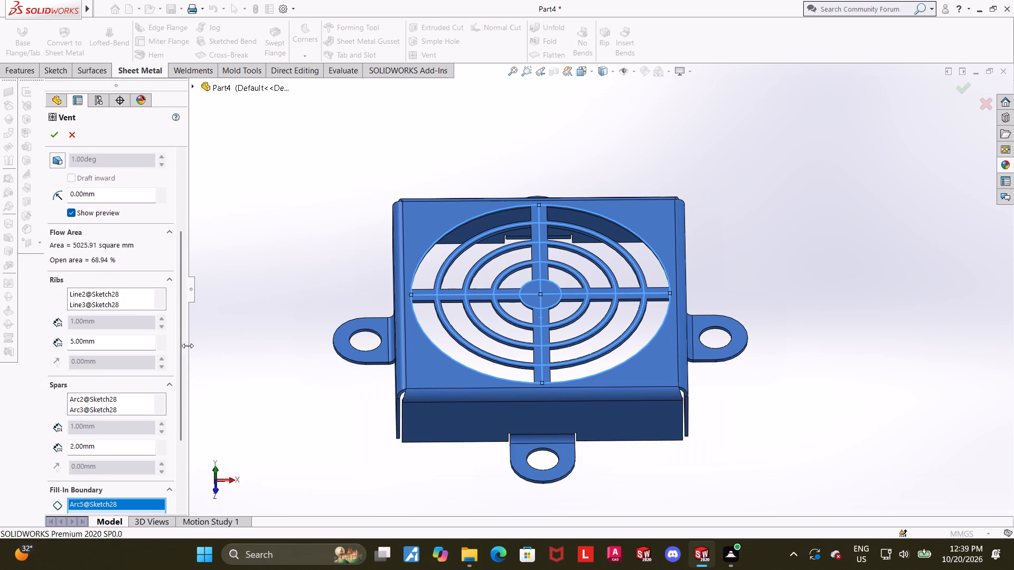
pyautogui.moveTo(135, 338); pyautogui.dragTo(0, 346)
pyautogui.press('4')
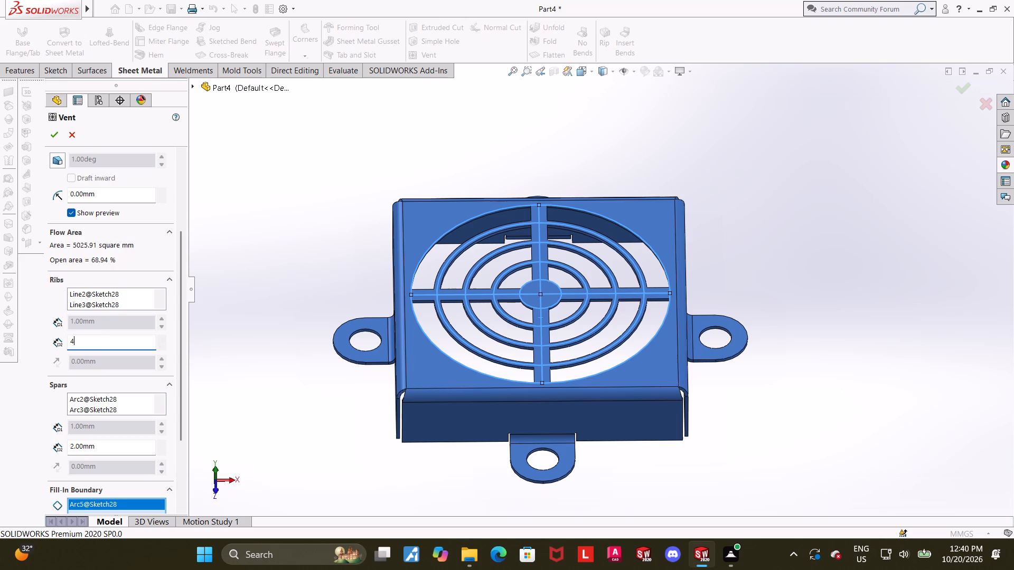
pyautogui.press('BackSpace')
pyautogui.press('3')
pyautogui.press('Return')
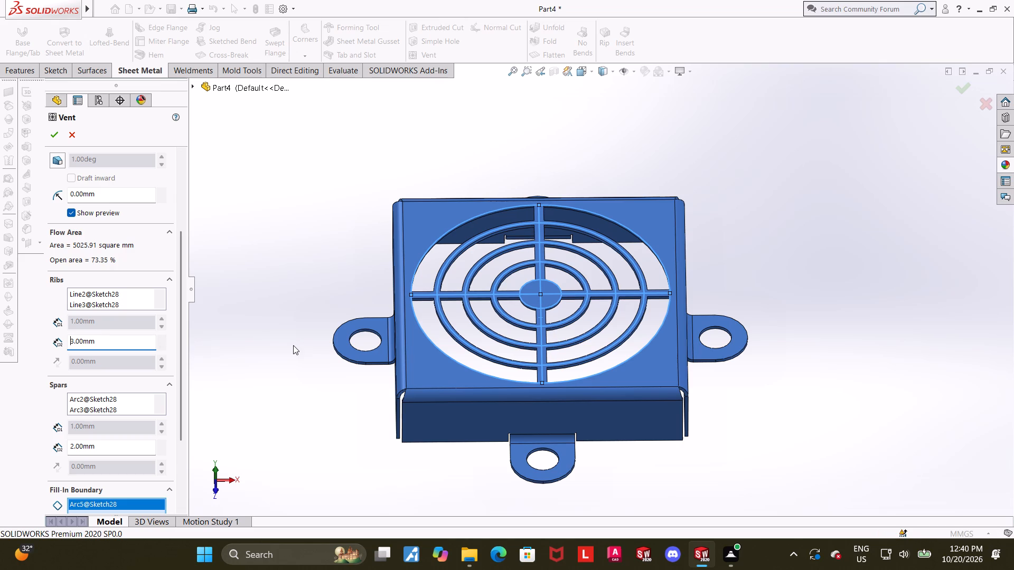
# Set the width of the vent spars to 3 mm and accept the Vent feature.
pyautogui.moveTo(179, 346); pyautogui.dragTo(181, 351)
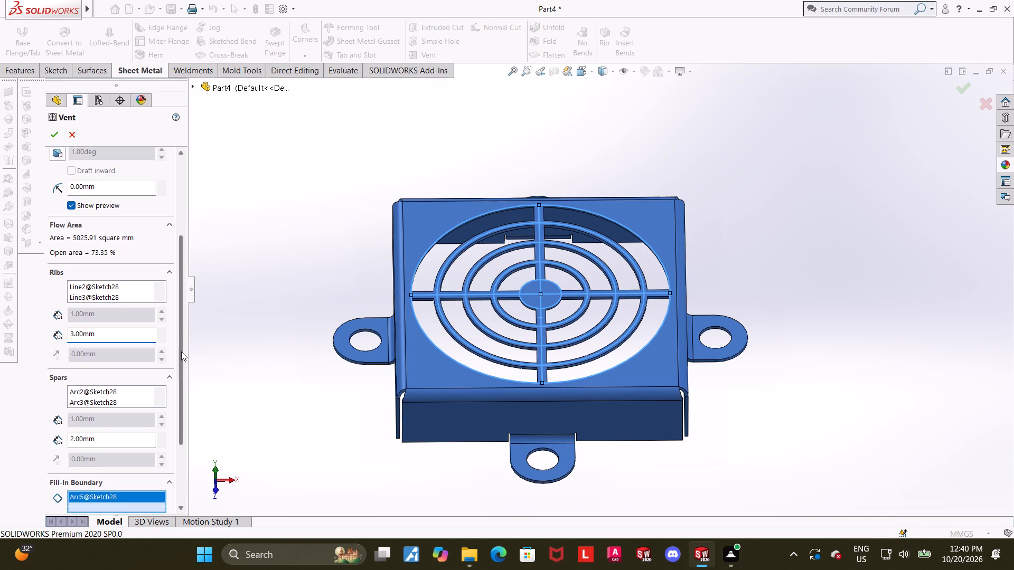
pyautogui.moveTo(181, 351); pyautogui.dragTo(183, 383)
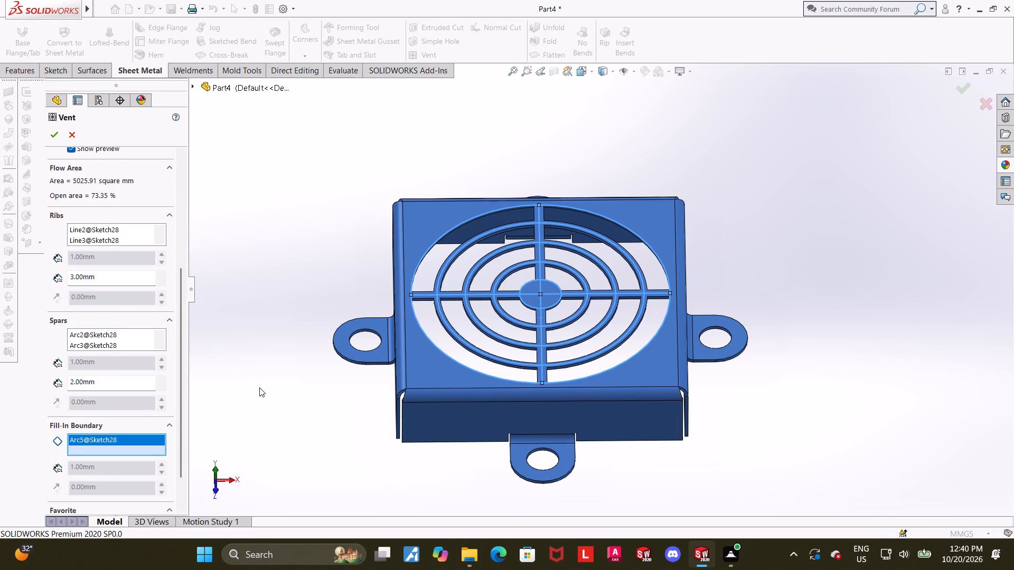
pyautogui.scroll(1, 411, 394)
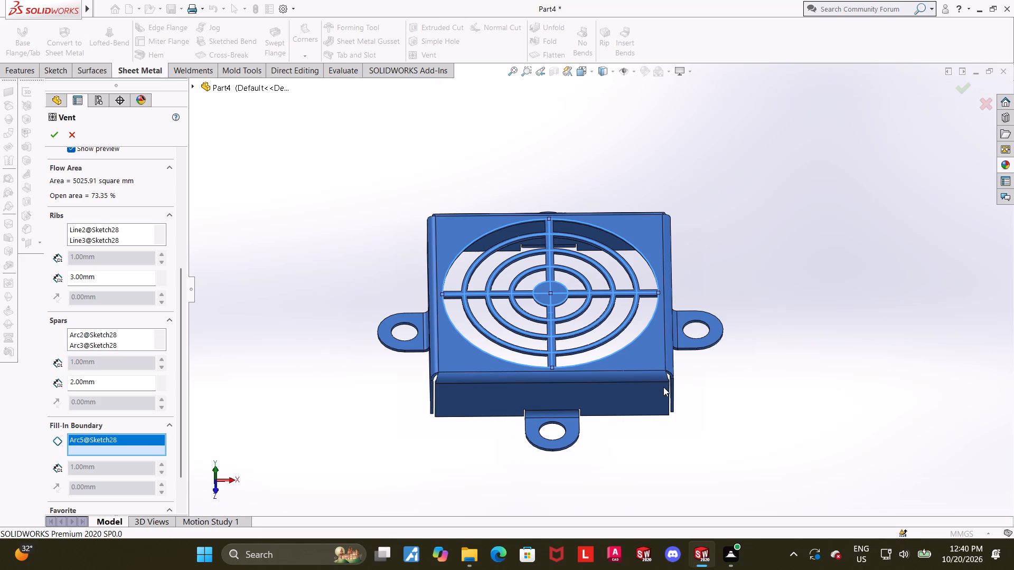
pyautogui.scroll(-1, 663, 387)
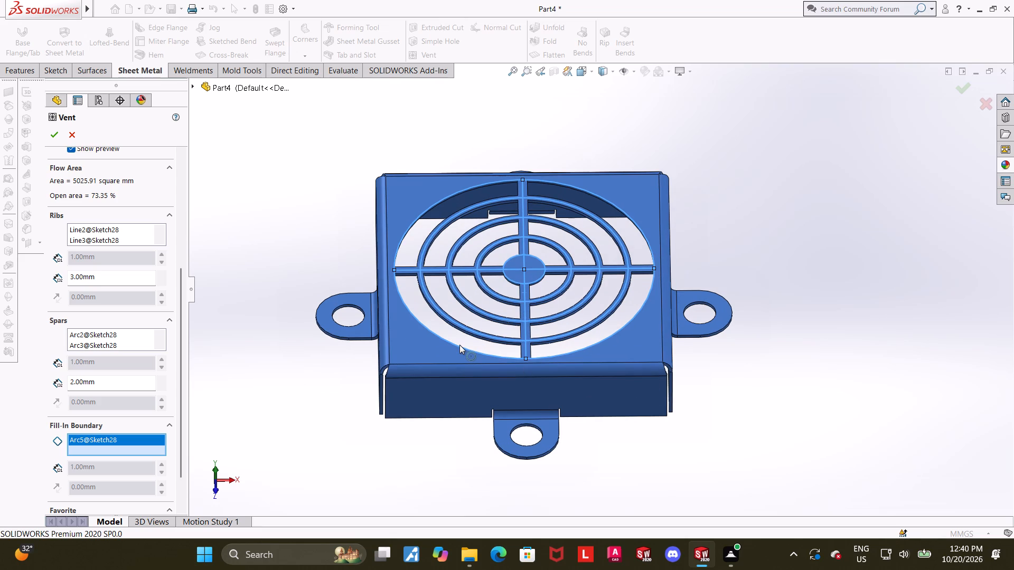
pyautogui.scroll(-1, 459, 345)
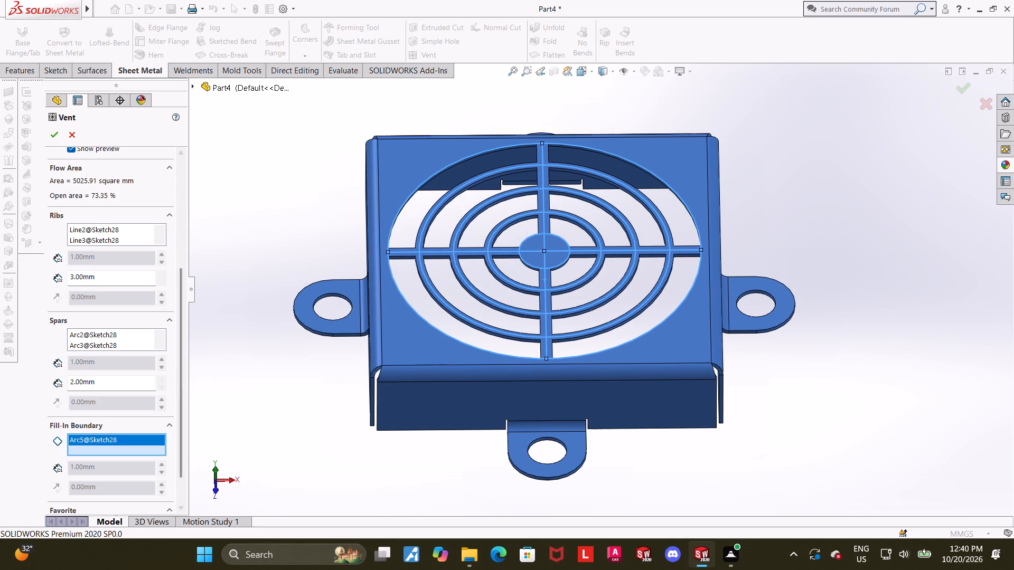
pyautogui.moveTo(118, 384); pyautogui.dragTo(0, 379)
pyautogui.press('3')
pyautogui.press('Return')
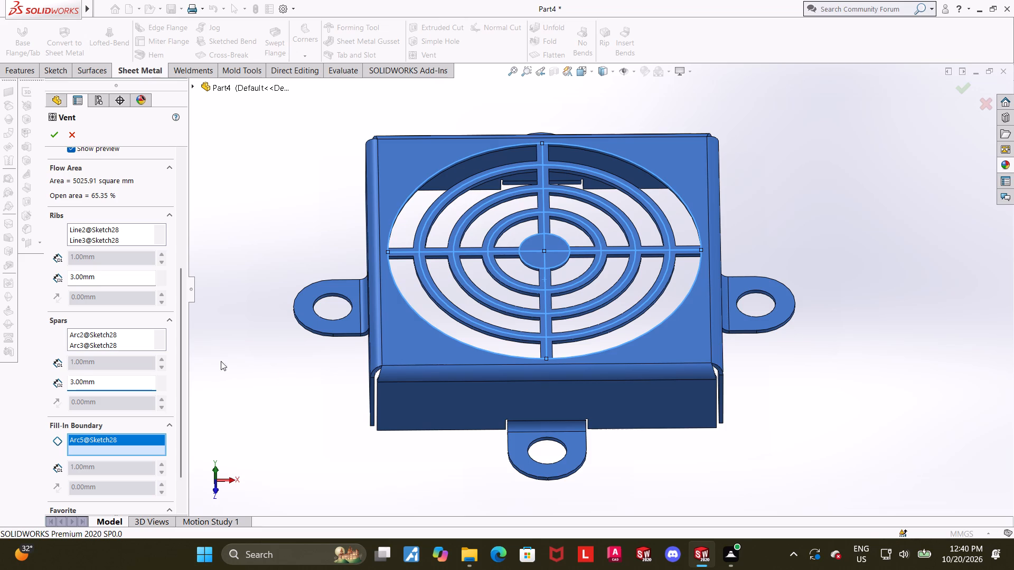
pyautogui.moveTo(183, 368); pyautogui.dragTo(192, 406)
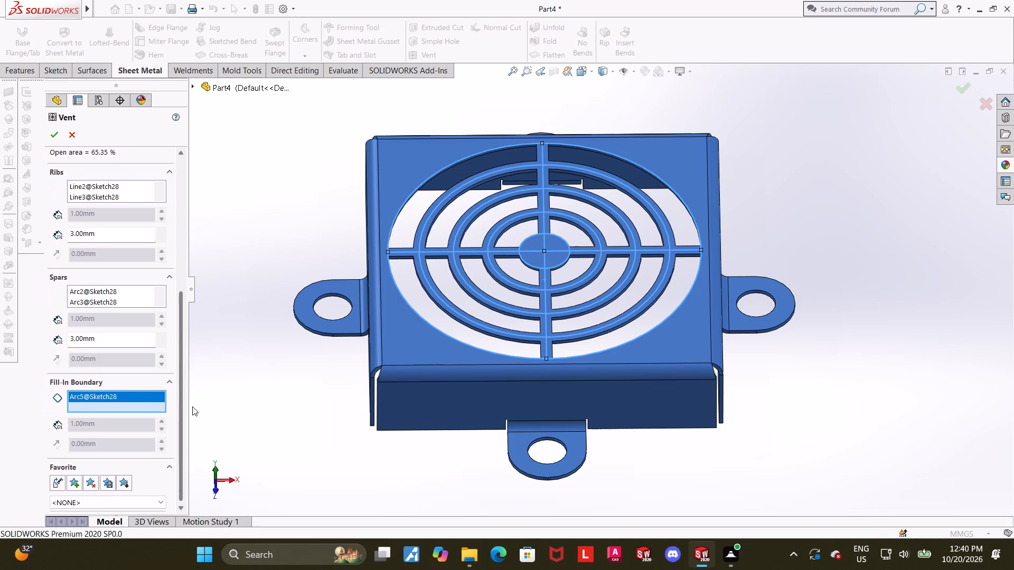
pyautogui.moveTo(192, 406); pyautogui.dragTo(192, 407)
pyautogui.click(61, 137)
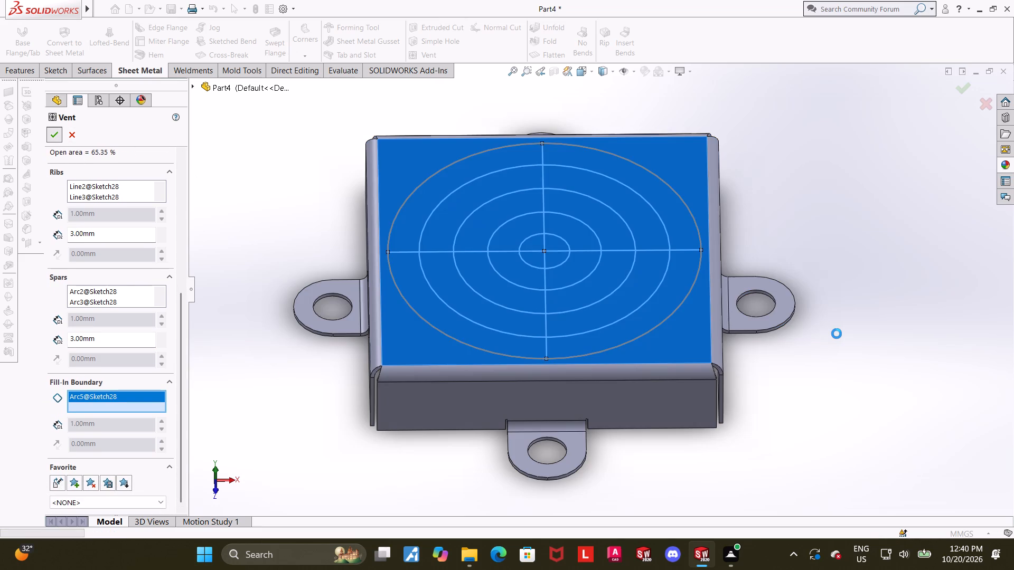
pyautogui.click(837, 334)
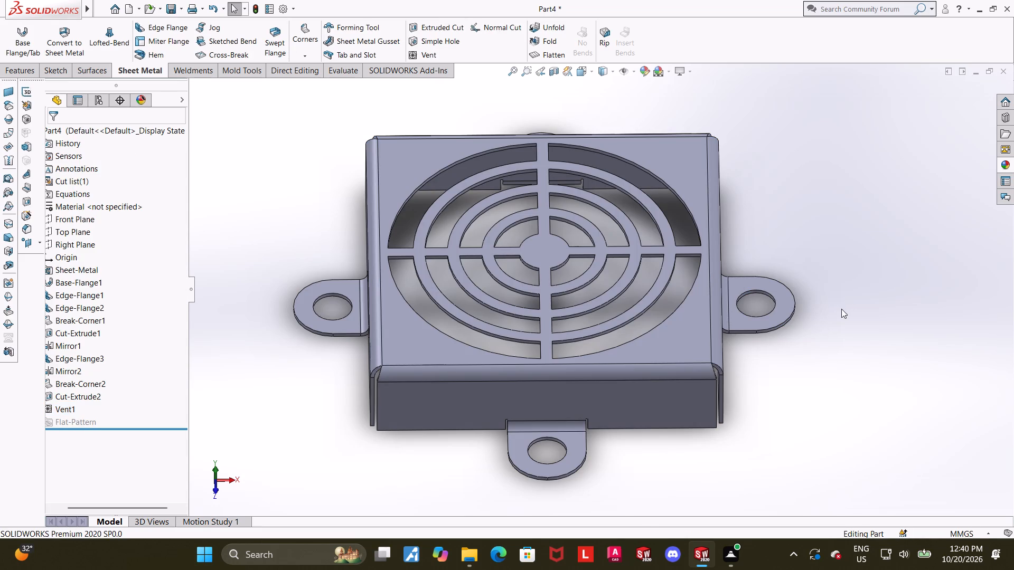
# Apply a cyan colour from the standard swatches to the whole part's appearance.
pyautogui.middleClick(841, 309)
pyautogui.hotkey('ctrl', '7')
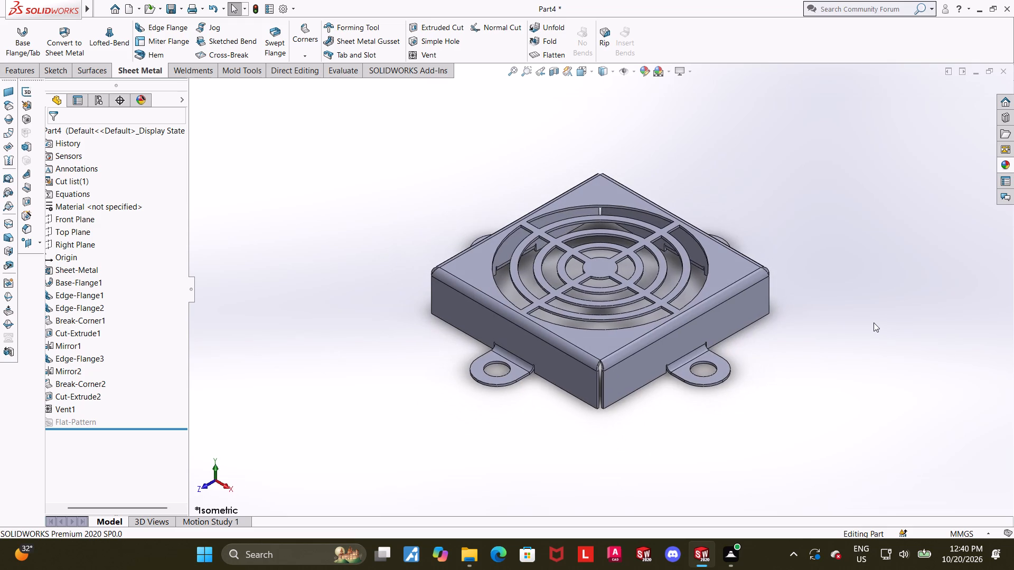
pyautogui.click(872, 325)
pyautogui.scroll(-1, 855, 297)
pyautogui.scroll(-1, 245, 218)
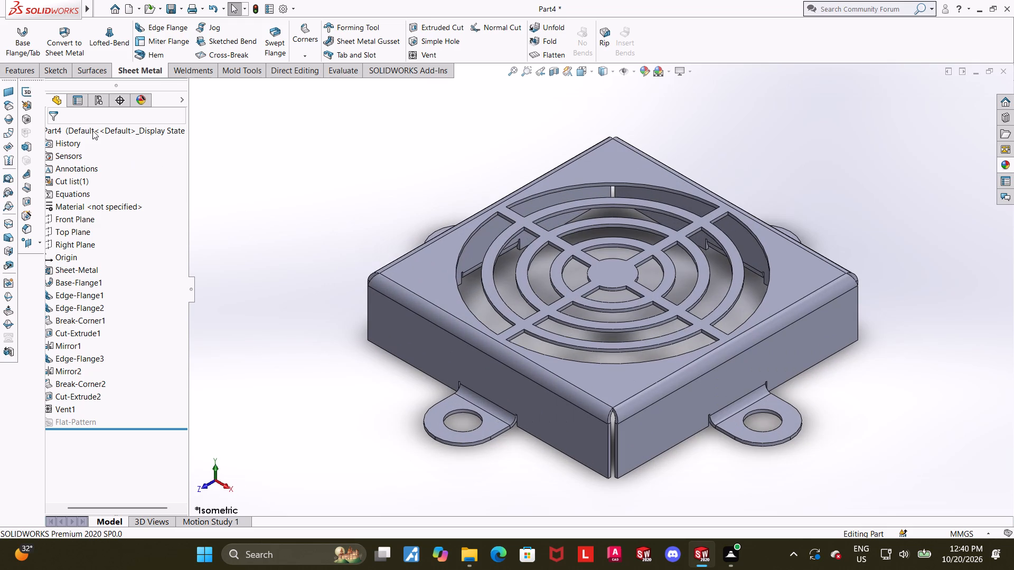
pyautogui.rightClick(92, 130)
pyautogui.click(114, 113)
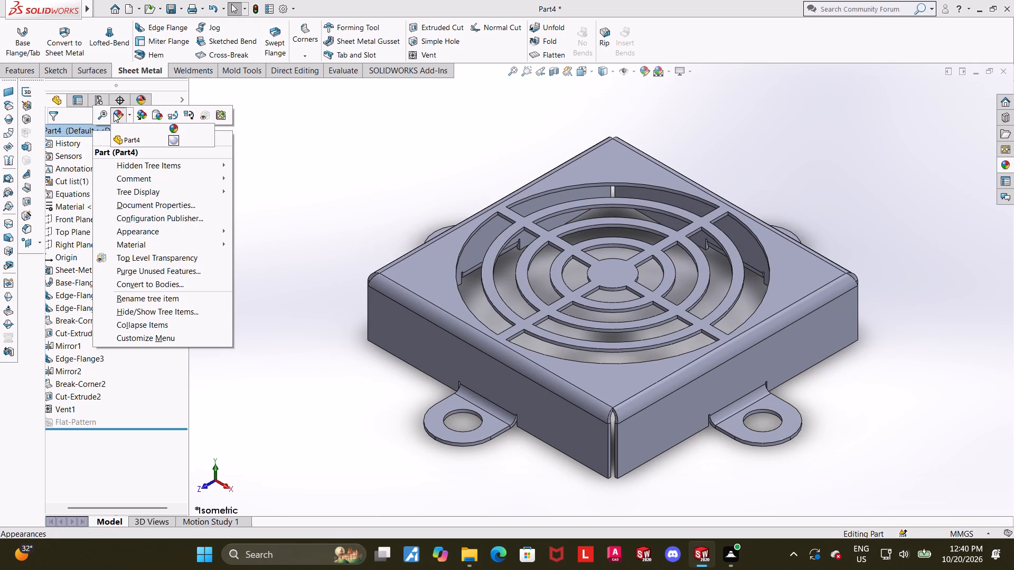
pyautogui.click(121, 117)
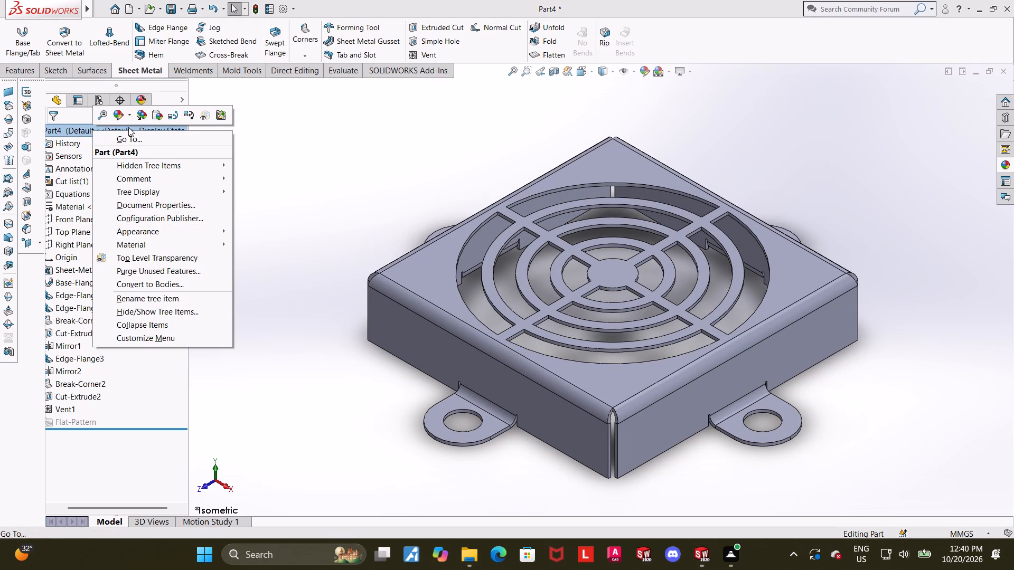
pyautogui.click(117, 120)
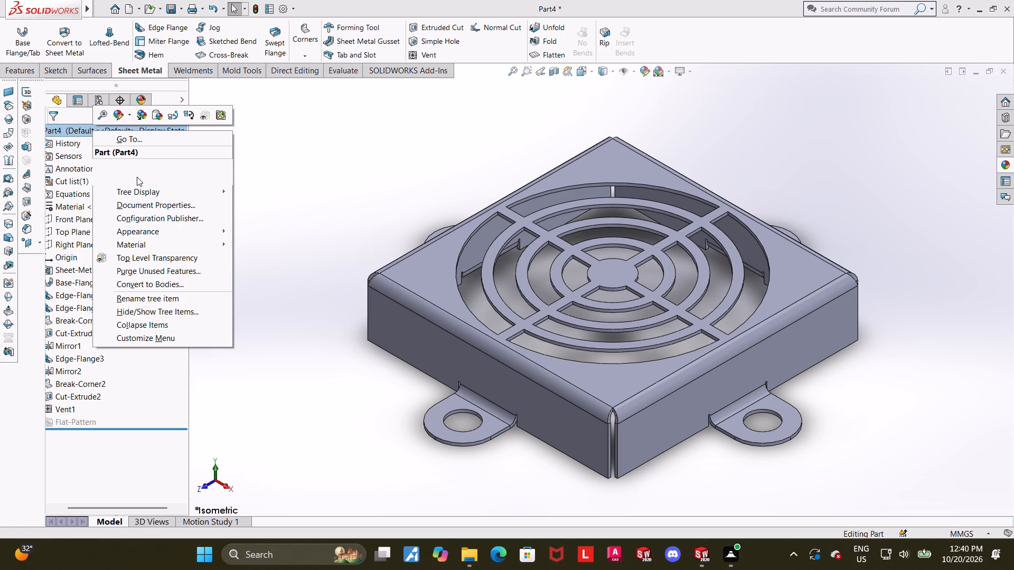
pyautogui.click(115, 115)
pyautogui.click(152, 143)
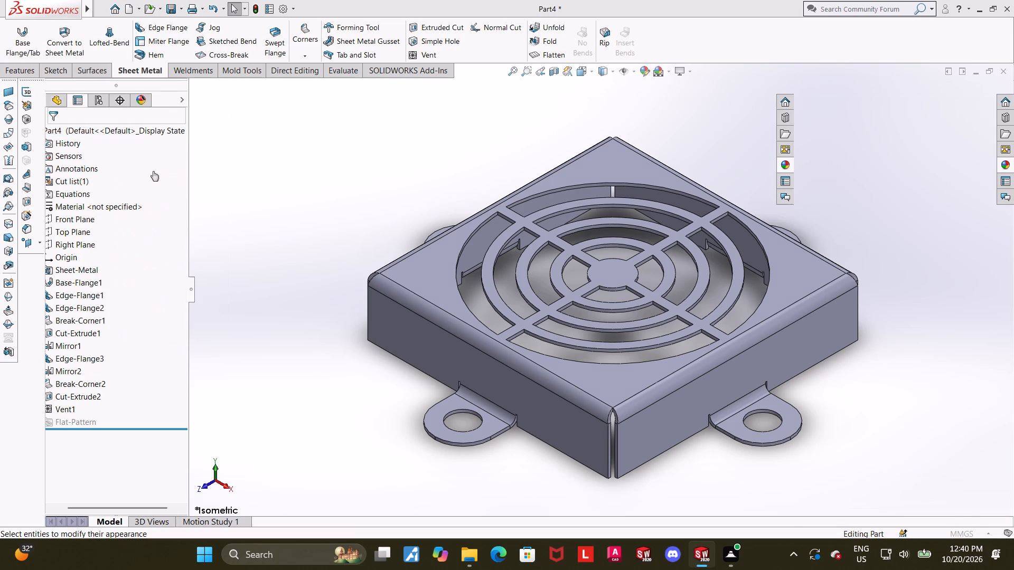
pyautogui.click(119, 398)
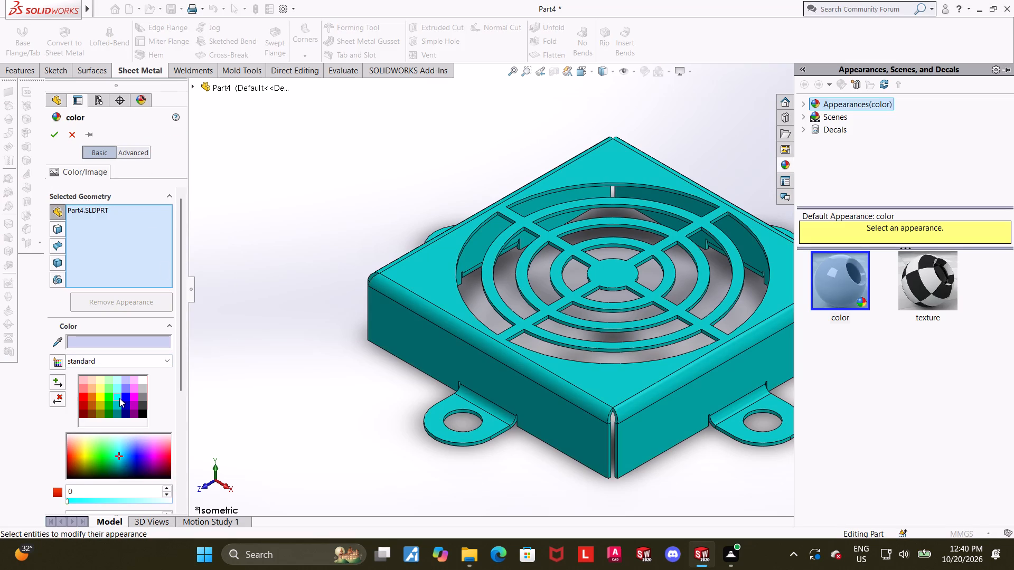
pyautogui.click(54, 139)
pyautogui.click(325, 175)
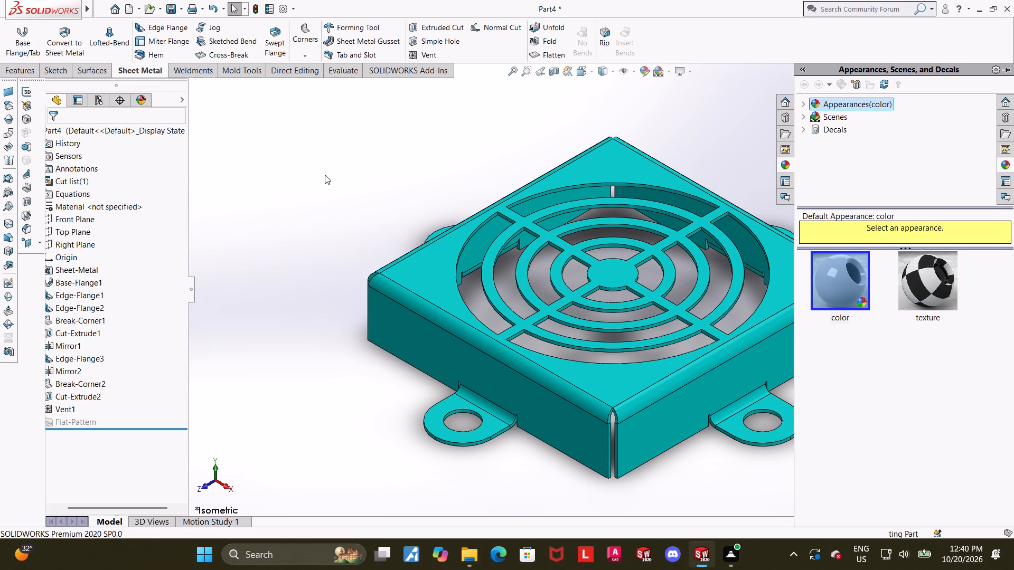
# Edit the Vent feature and set its fillet radius to 1 mm.
pyautogui.scroll(-1, 803, 431)
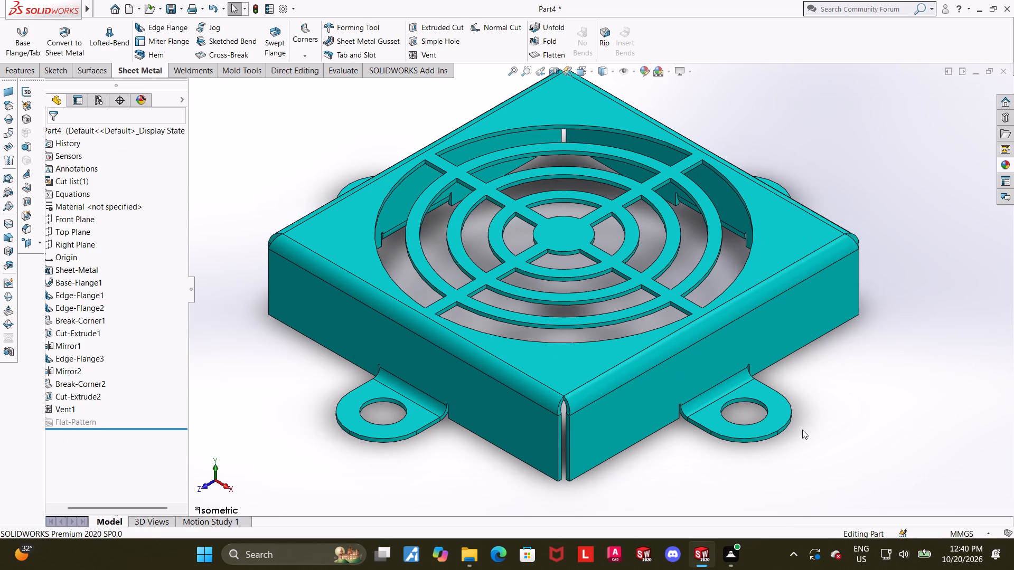
pyautogui.scroll(2, 802, 426)
pyautogui.scroll(-1, 621, 226)
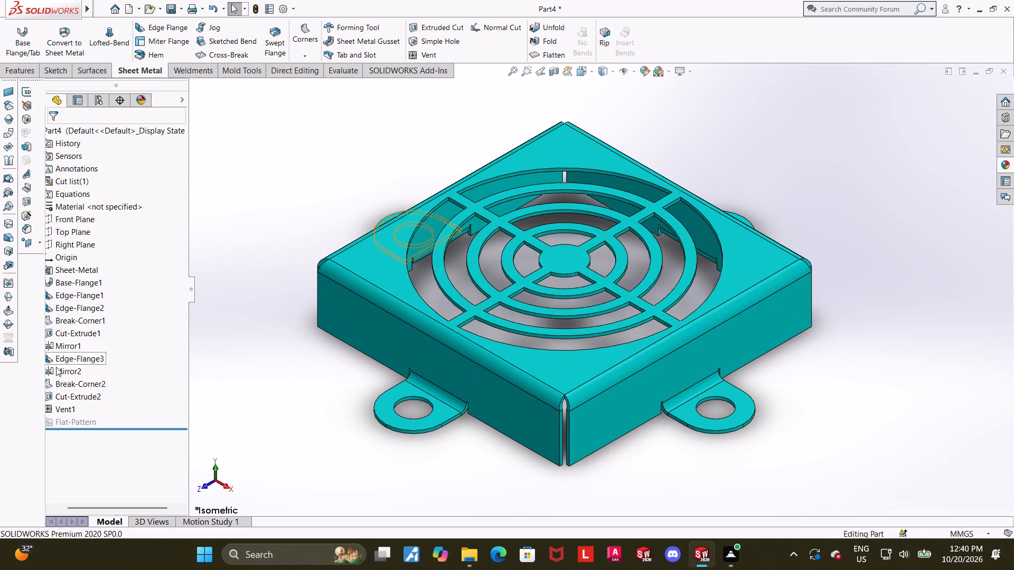
pyautogui.scroll(1, 320, 367)
pyautogui.click(55, 406)
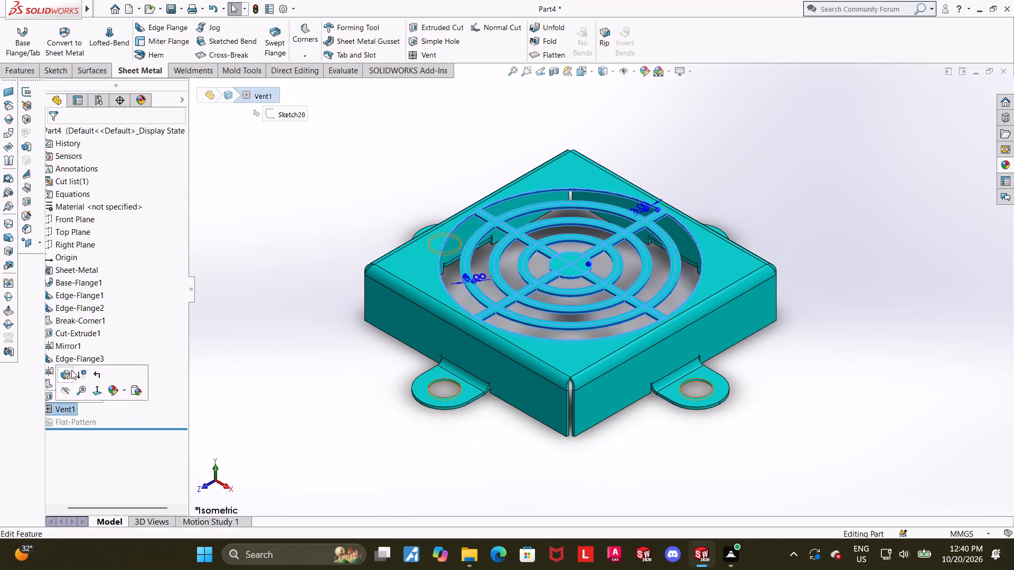
pyautogui.click(70, 374)
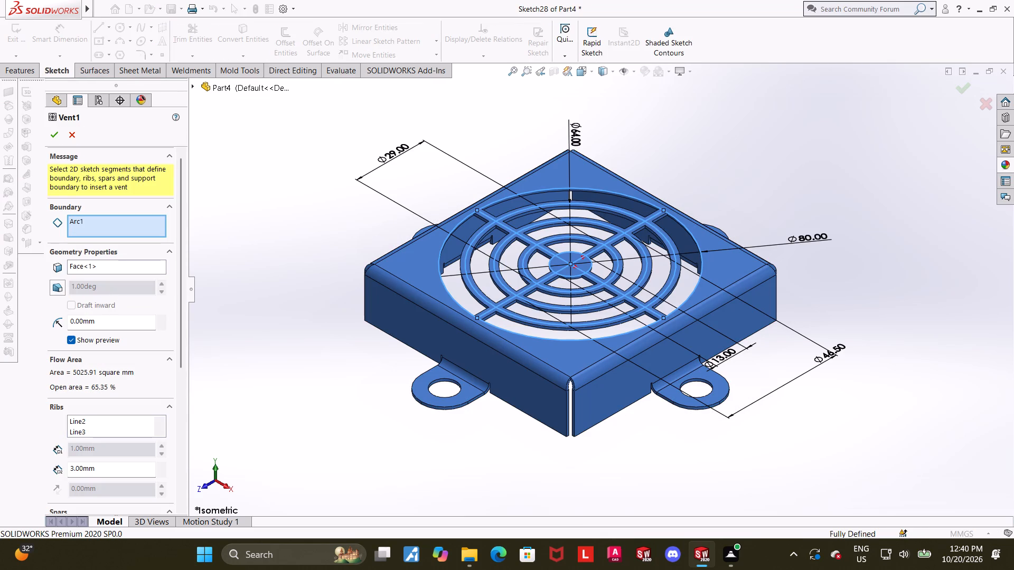
pyautogui.moveTo(100, 325); pyautogui.dragTo(0, 316)
pyautogui.press('1')
pyautogui.press('Return')
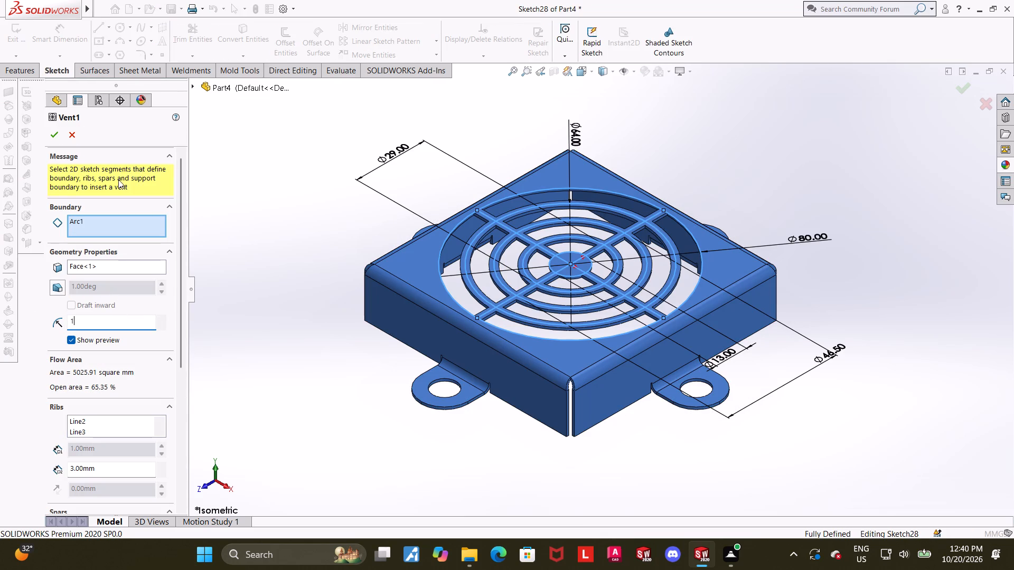
pyautogui.click(51, 138)
pyautogui.click(877, 288)
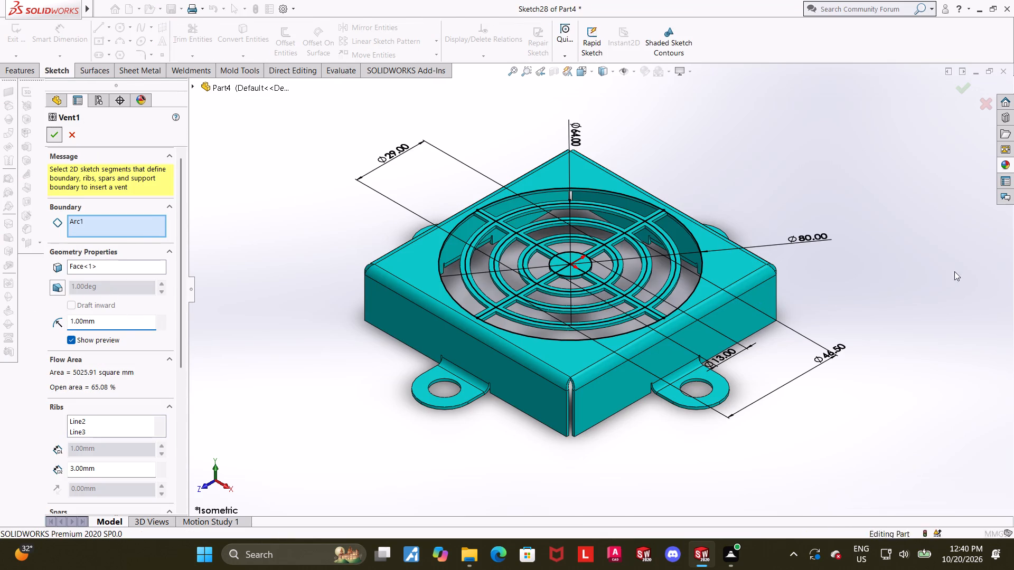
# Examine the vent's rounded rib and spar corners, the flanges and the tabs from isometric and oblique views.
pyautogui.scroll(-4, 595, 296)
pyautogui.scroll(1, 500, 293)
pyautogui.scroll(-2, 494, 269)
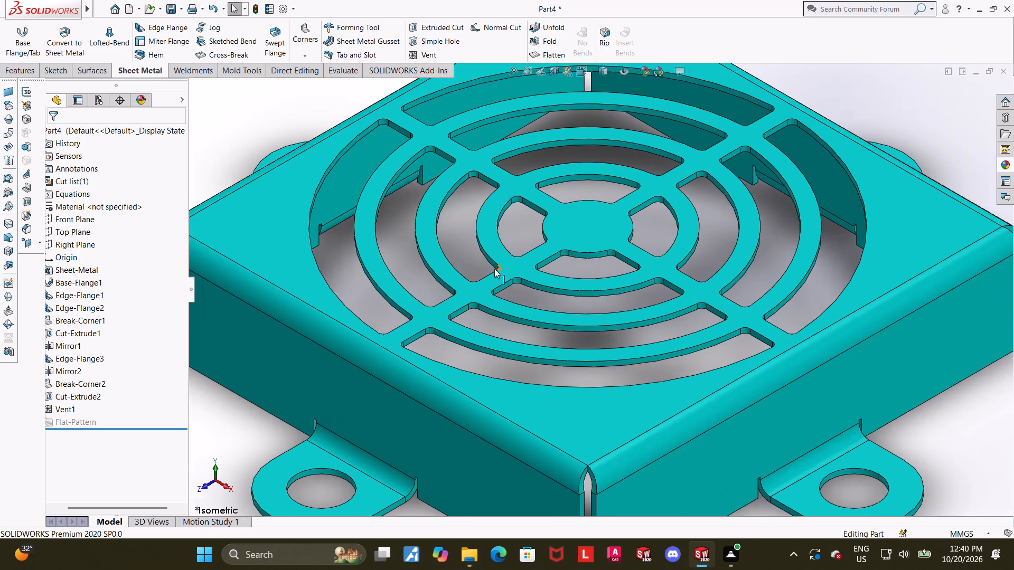
pyautogui.scroll(3, 542, 308)
pyautogui.moveTo(950, 382); pyautogui.dragTo(949, 365, button='middle')
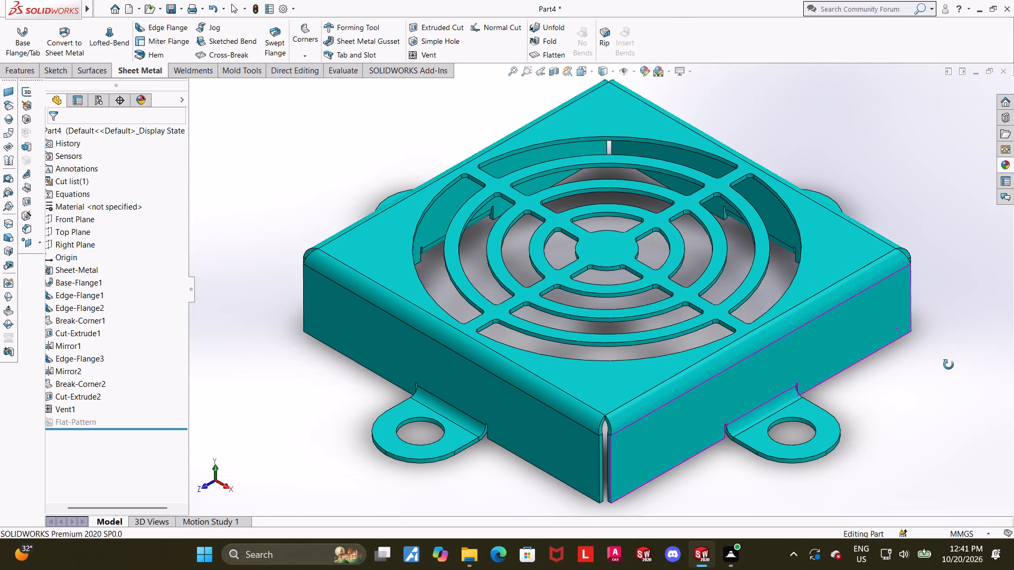
pyautogui.moveTo(949, 365); pyautogui.dragTo(930, 340, button='middle')
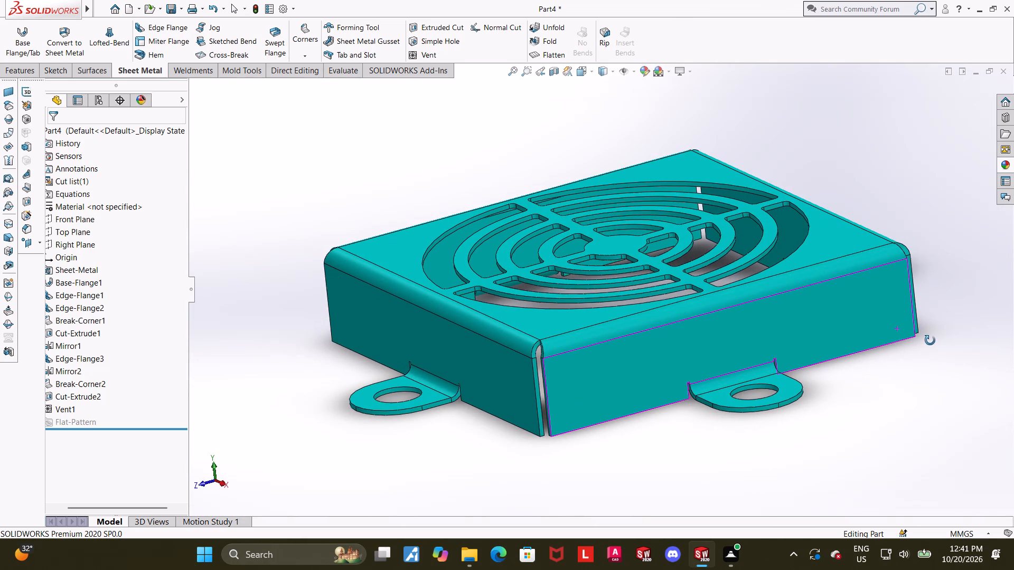
pyautogui.moveTo(930, 340); pyautogui.dragTo(930, 338, button='middle')
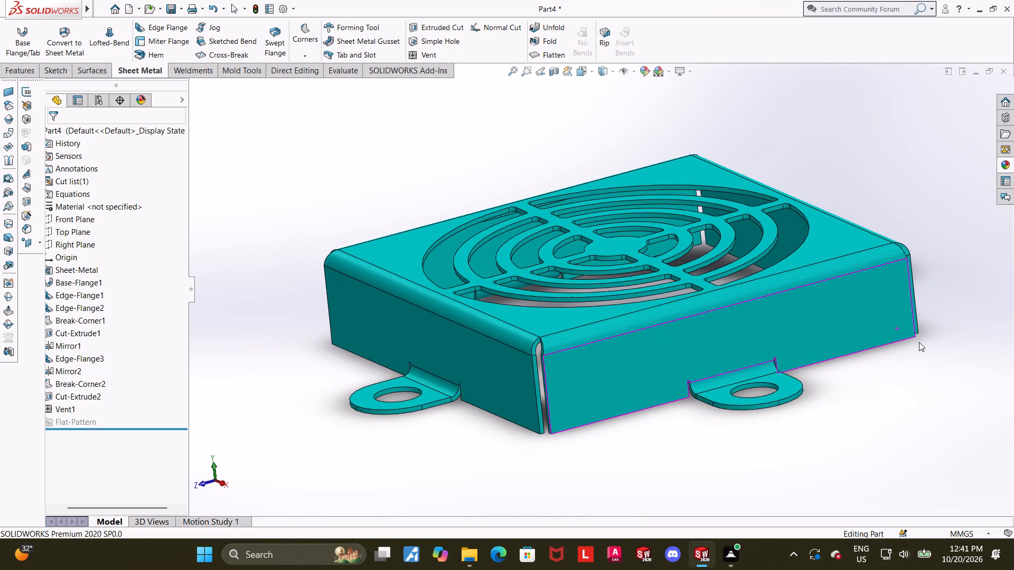
pyautogui.scroll(1, 1013, 333)
pyautogui.scroll(-2, 1013, 293)
pyautogui.scroll(1, 1013, 293)
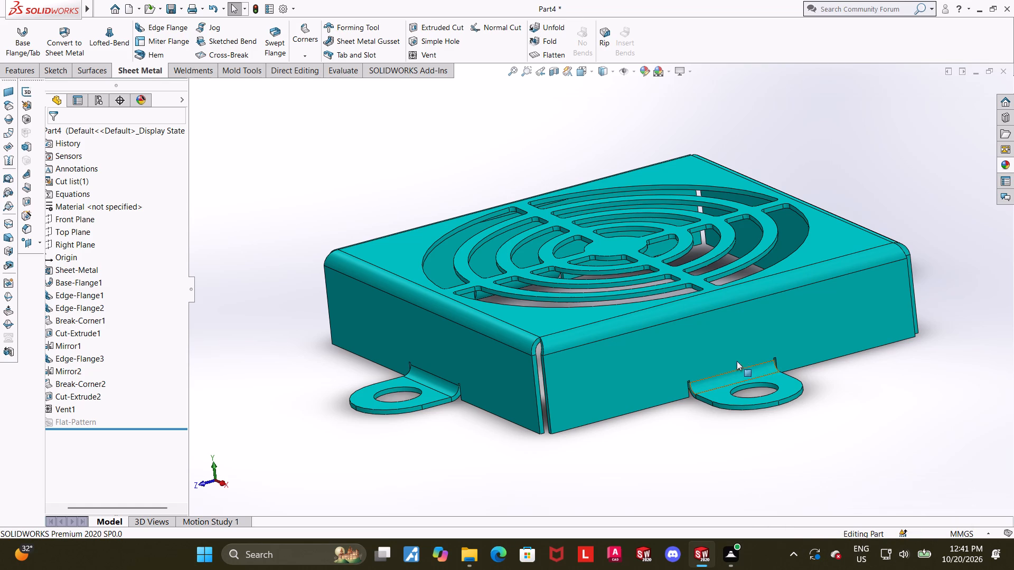
pyautogui.scroll(-2, 724, 313)
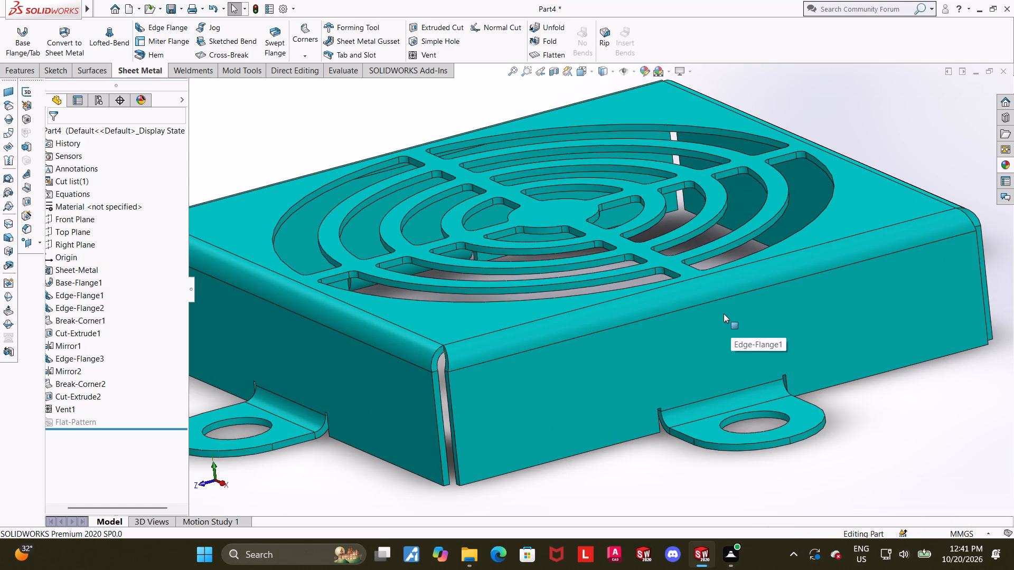
pyautogui.moveTo(722, 321); pyautogui.dragTo(730, 339, button='middle')
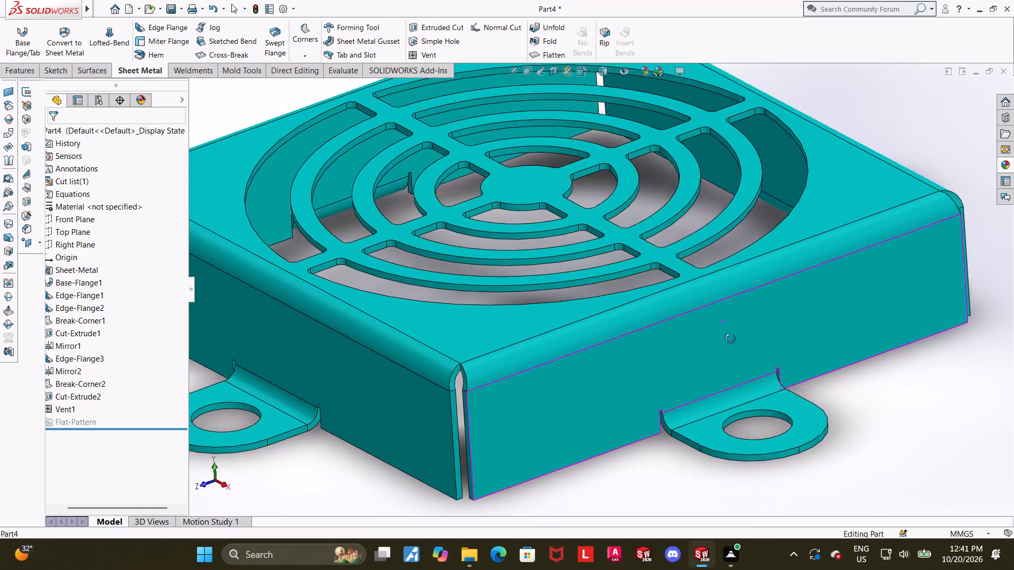
pyautogui.moveTo(730, 339); pyautogui.dragTo(730, 344, button='middle')
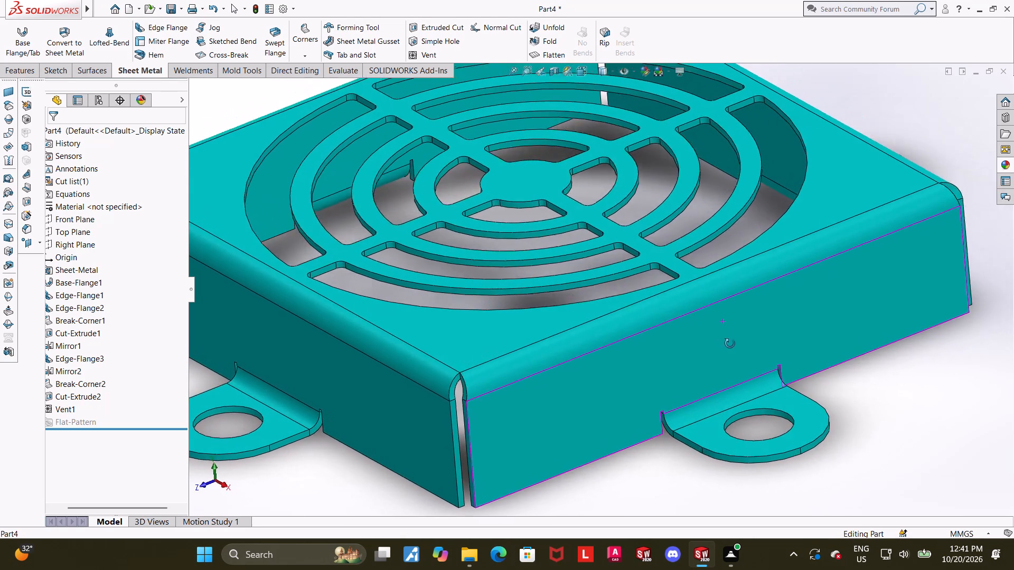
pyautogui.moveTo(730, 344); pyautogui.dragTo(727, 346, button='middle')
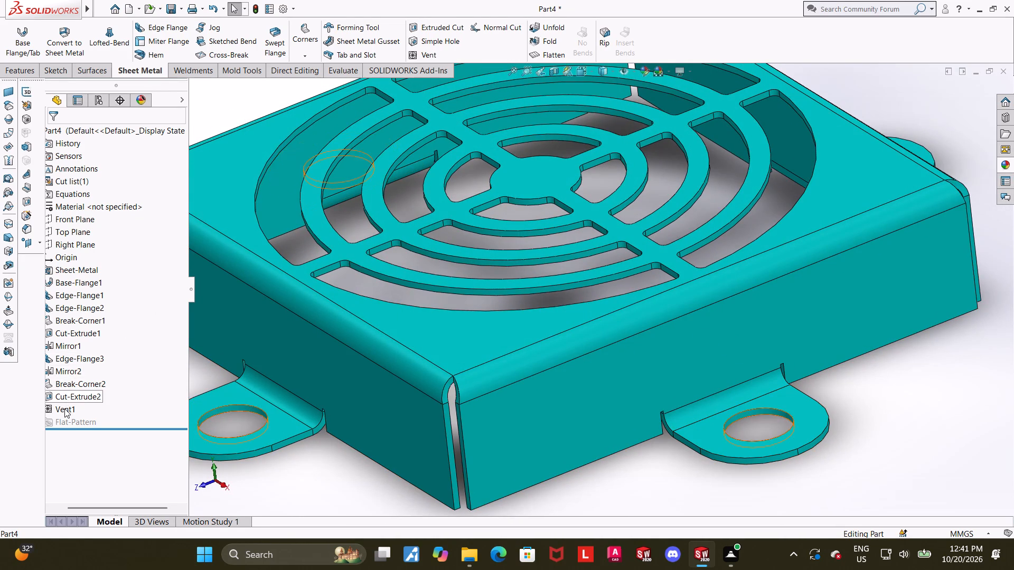
# Open the vent's sketch to review its concentric circles and crossing lines, and exit it without edits.
pyautogui.click(64, 408)
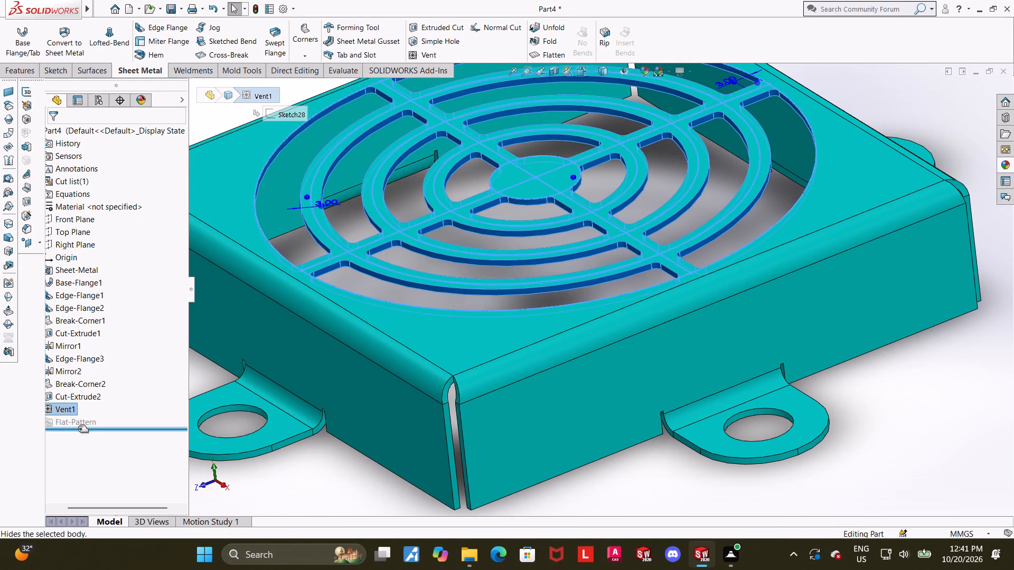
pyautogui.click(363, 476)
pyautogui.scroll(2, 74, 387)
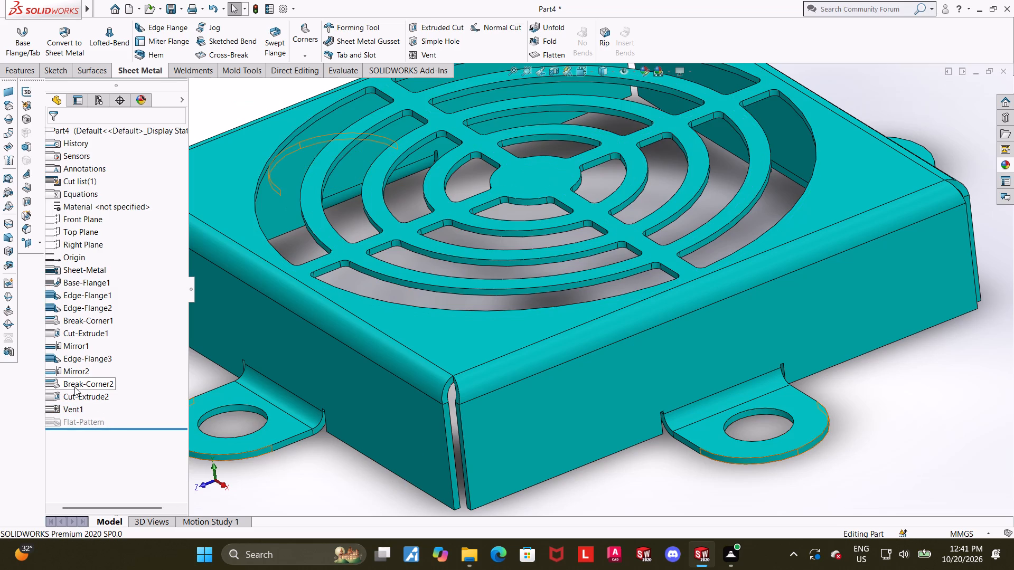
pyautogui.click(57, 409)
pyautogui.click(76, 415)
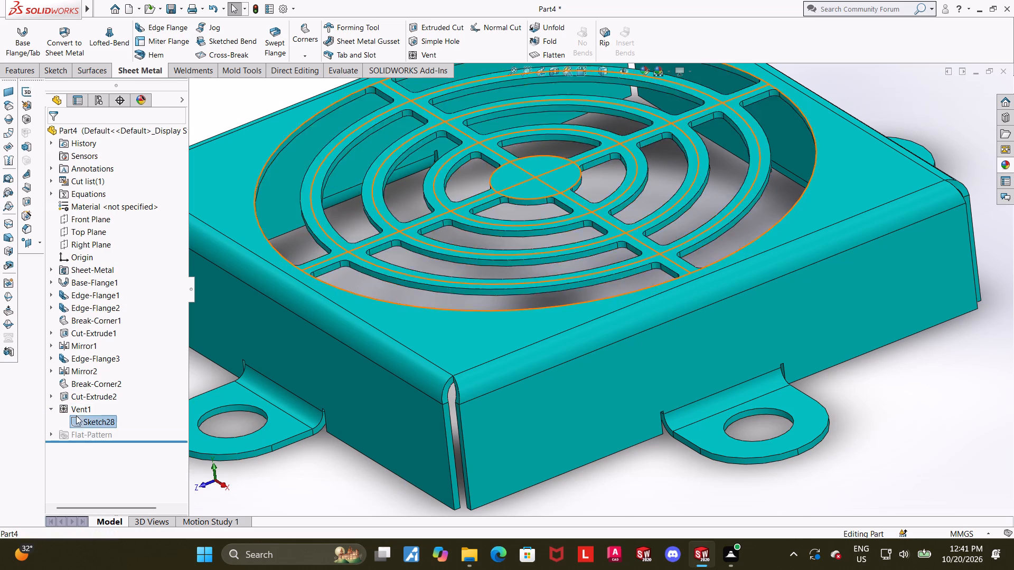
pyautogui.click(84, 381)
pyautogui.scroll(4, 618, 332)
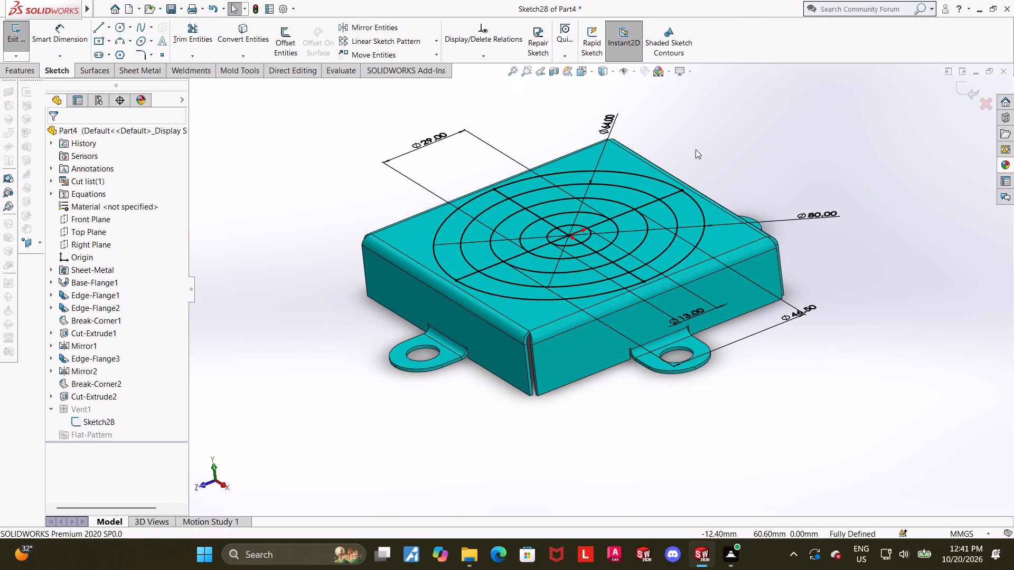
pyautogui.moveTo(836, 304); pyautogui.dragTo(835, 337, button='middle')
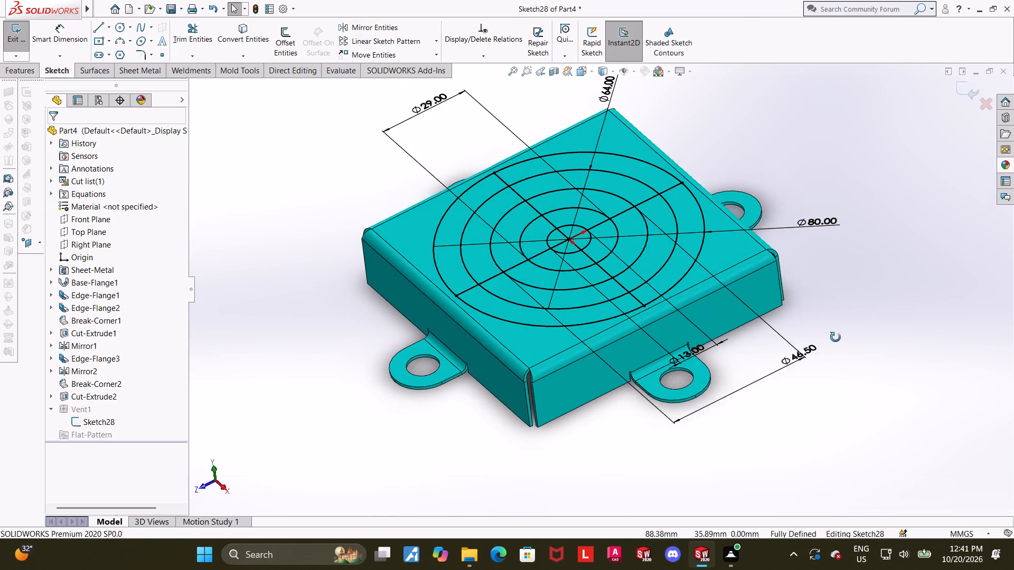
pyautogui.moveTo(835, 337); pyautogui.dragTo(838, 343, button='middle')
pyautogui.scroll(-3, 802, 371)
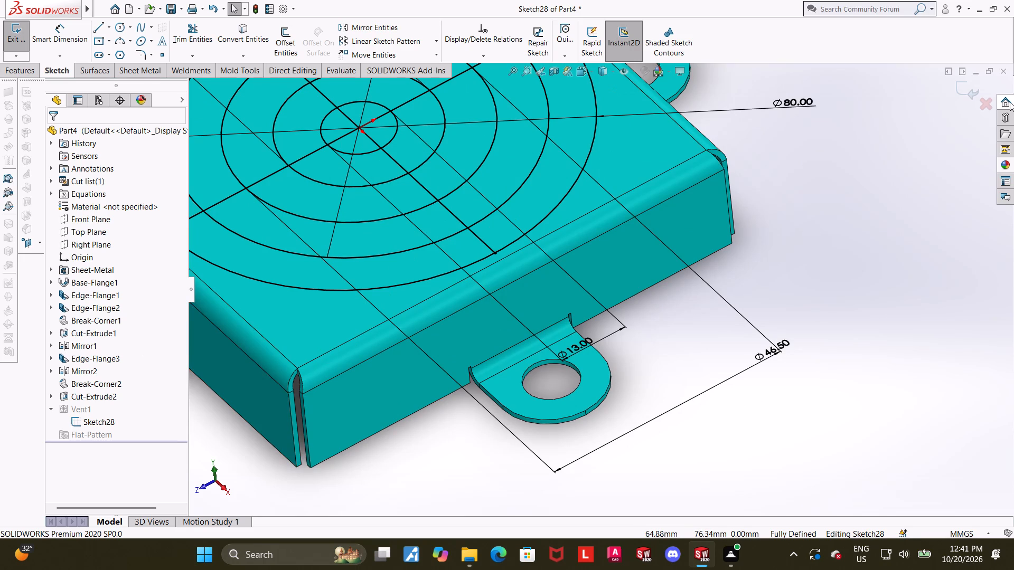
pyautogui.click(973, 93)
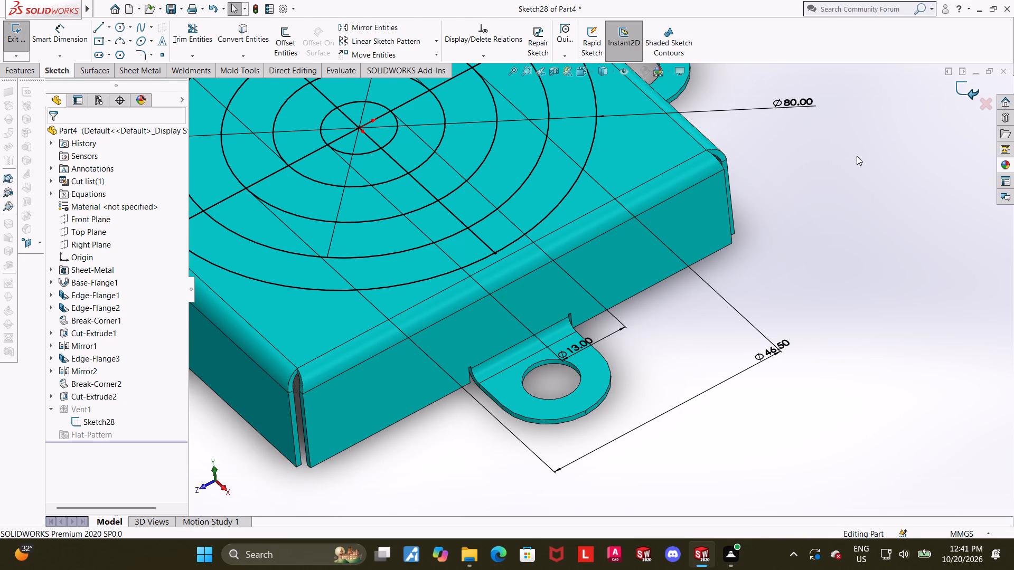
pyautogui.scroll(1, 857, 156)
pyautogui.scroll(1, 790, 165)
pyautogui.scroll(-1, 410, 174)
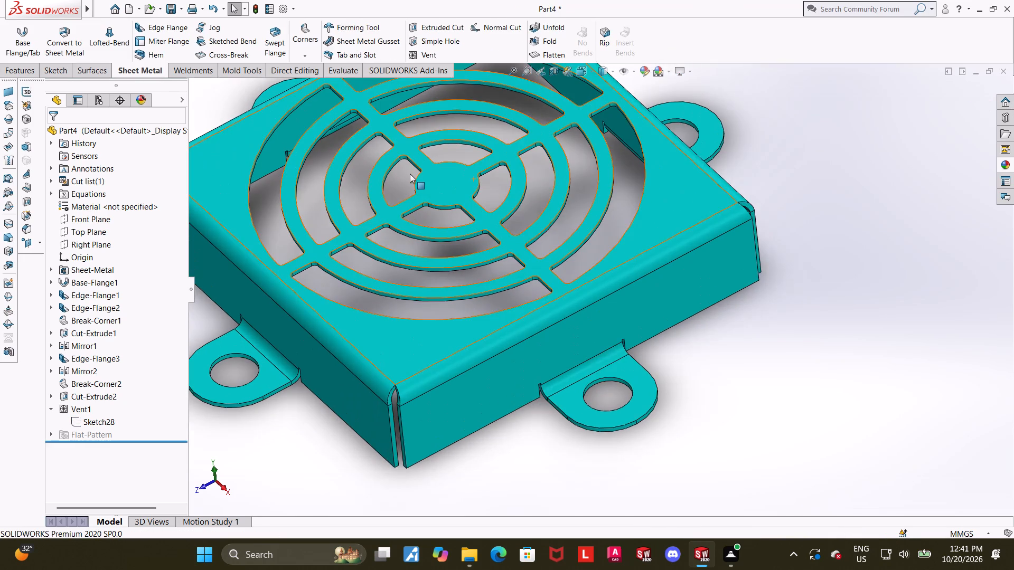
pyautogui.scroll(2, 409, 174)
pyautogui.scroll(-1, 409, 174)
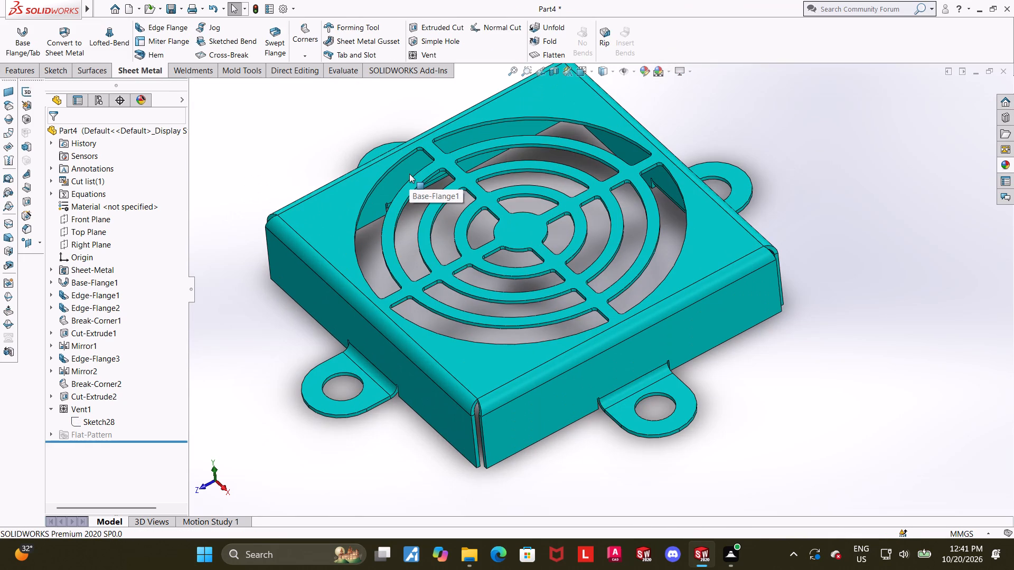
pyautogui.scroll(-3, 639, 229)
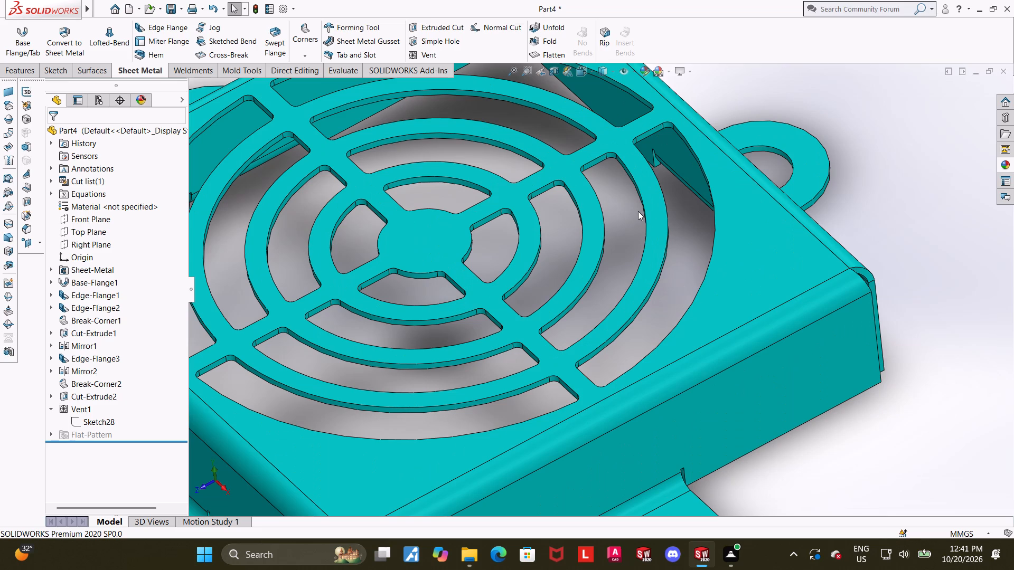
# Examine the vent's rounded openings up close, and the whole cover with its four tabs from directly above.
pyautogui.scroll(-1, 638, 211)
pyautogui.scroll(-2, 635, 158)
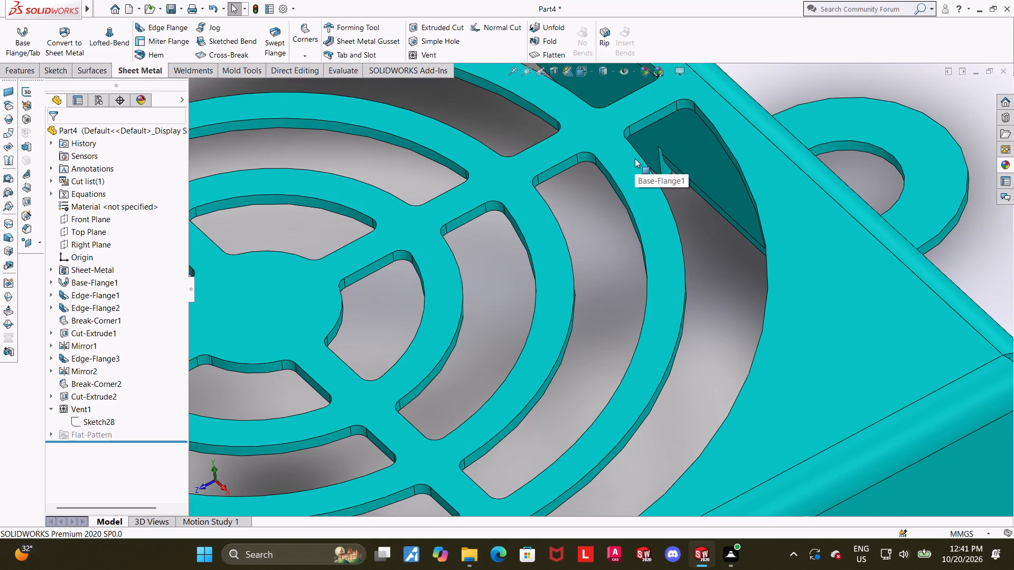
pyautogui.scroll(1, 635, 158)
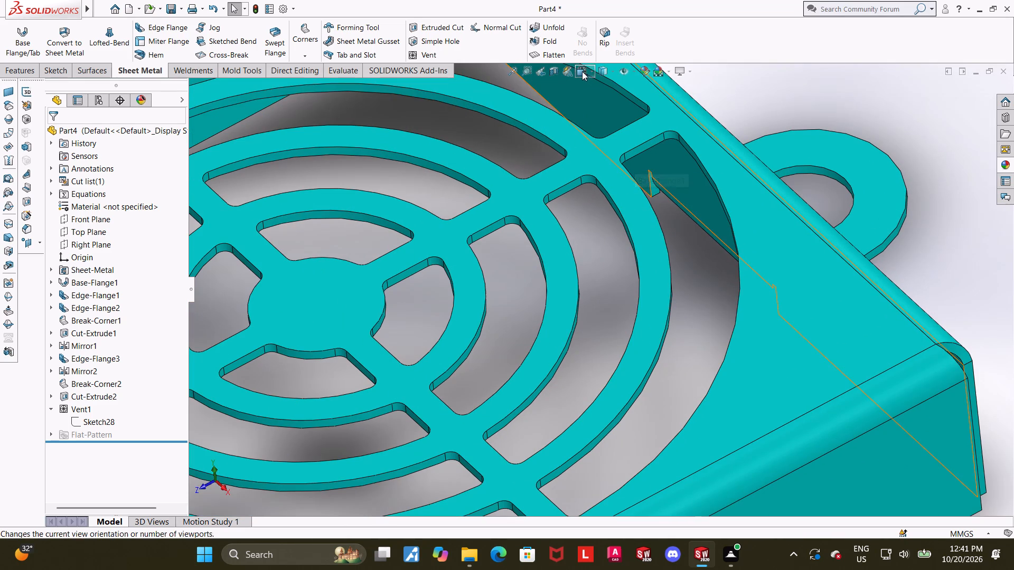
pyautogui.click(582, 71)
pyautogui.click(452, 291)
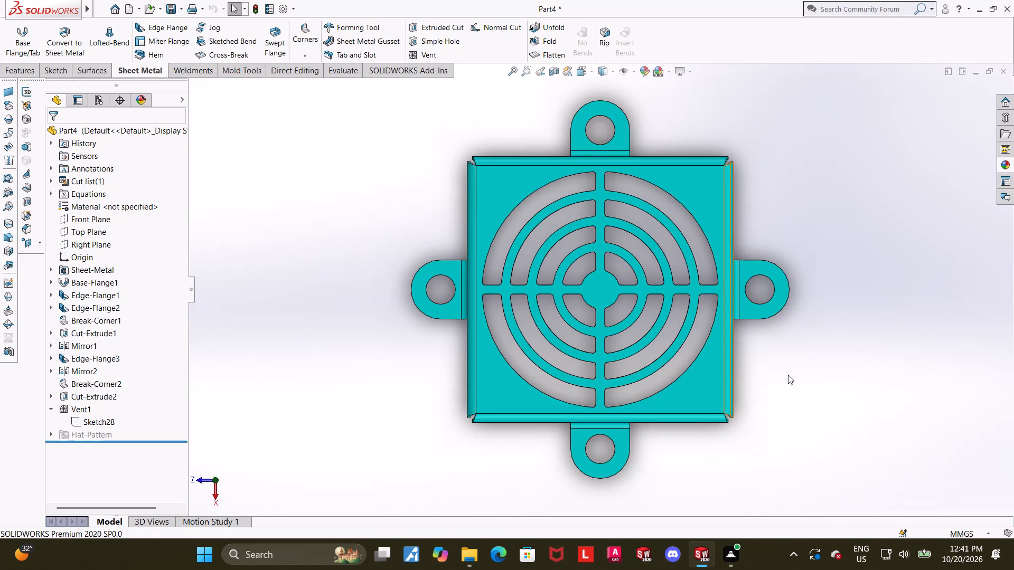
pyautogui.click(796, 373)
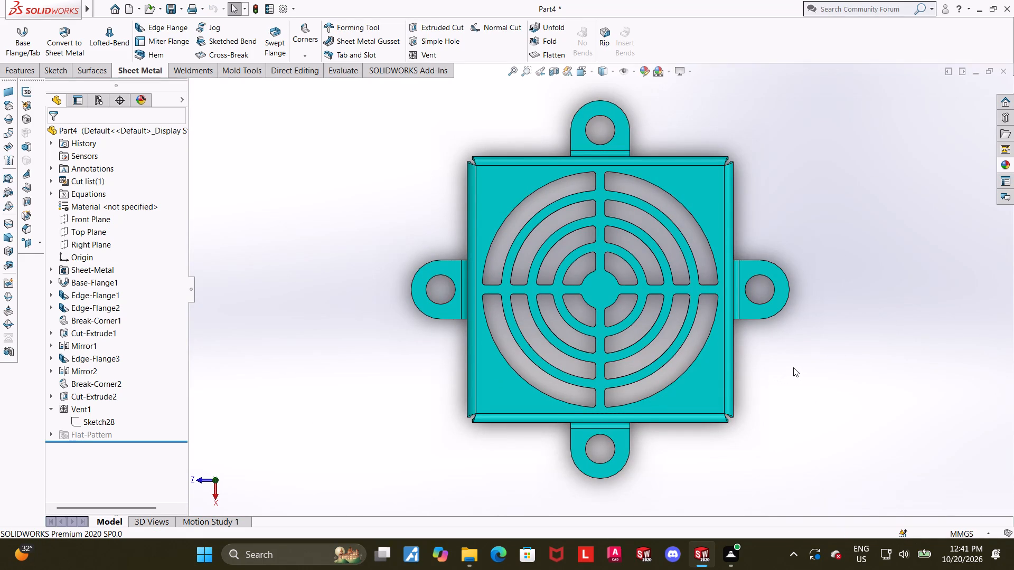
pyautogui.scroll(-1, 793, 367)
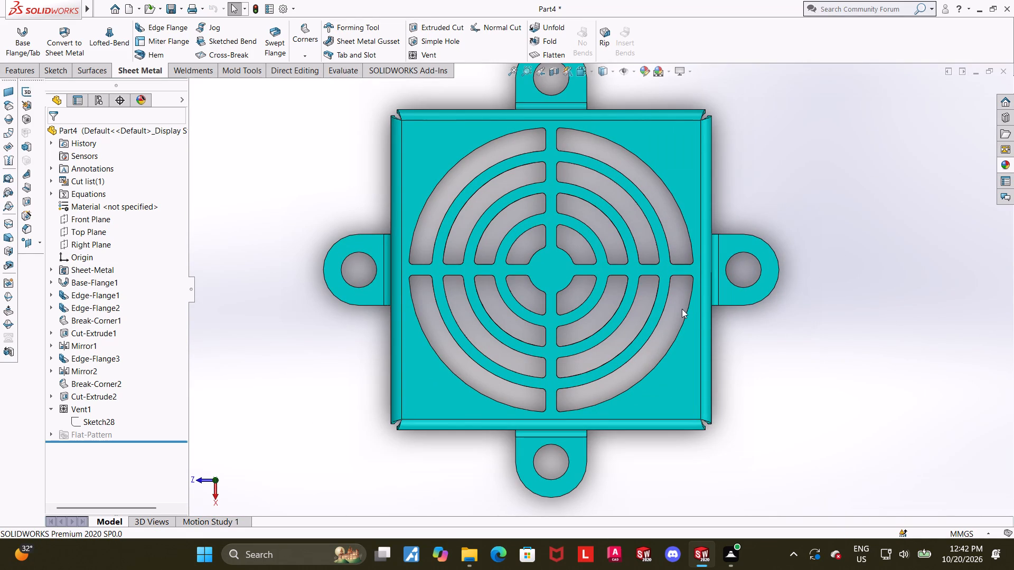
pyautogui.scroll(-1, 682, 309)
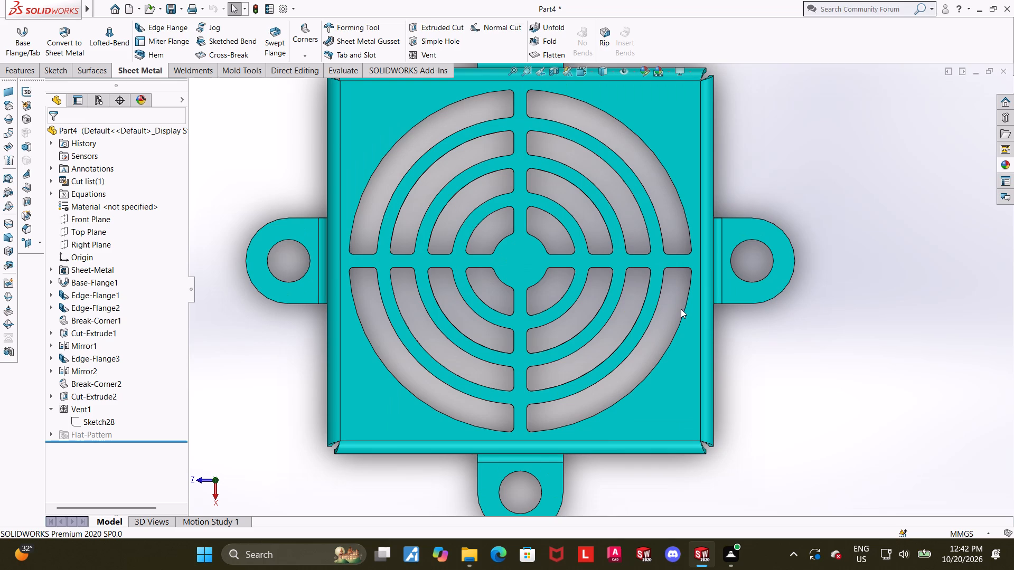
pyautogui.scroll(1, 681, 309)
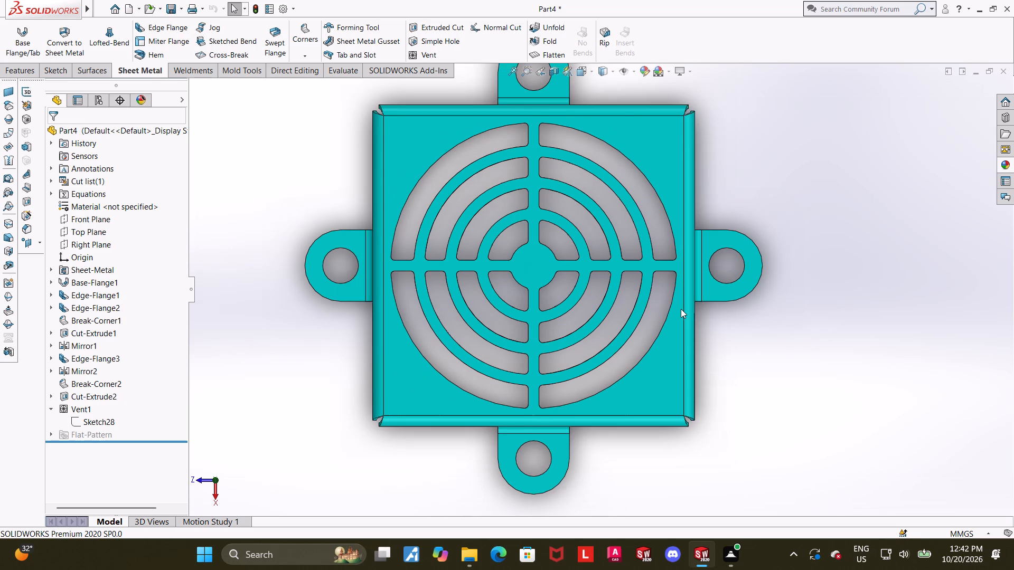
pyautogui.scroll(-1, 681, 309)
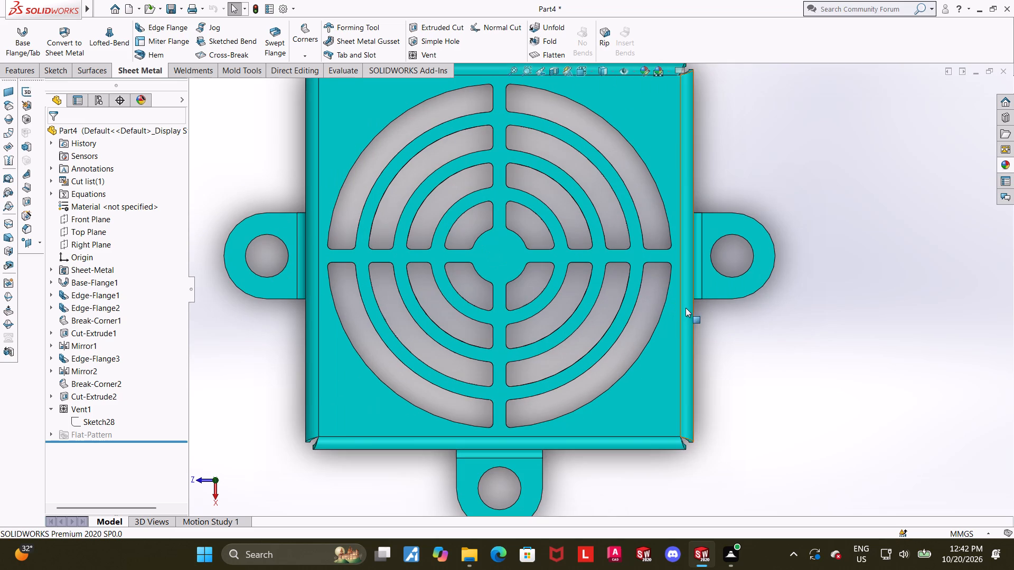
pyautogui.scroll(-2, 594, 265)
pyautogui.scroll(4, 531, 250)
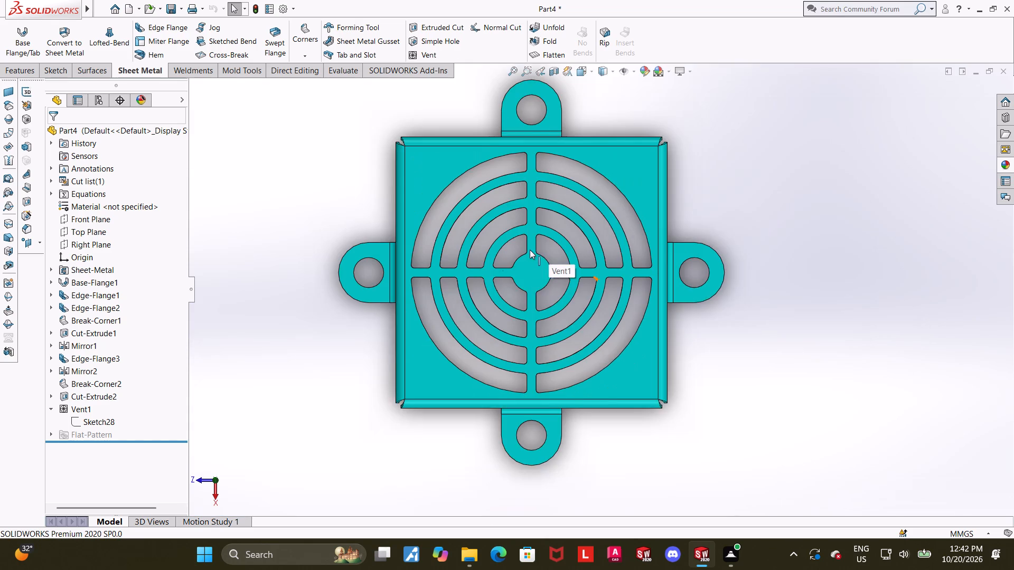
pyautogui.scroll(-1, 453, 287)
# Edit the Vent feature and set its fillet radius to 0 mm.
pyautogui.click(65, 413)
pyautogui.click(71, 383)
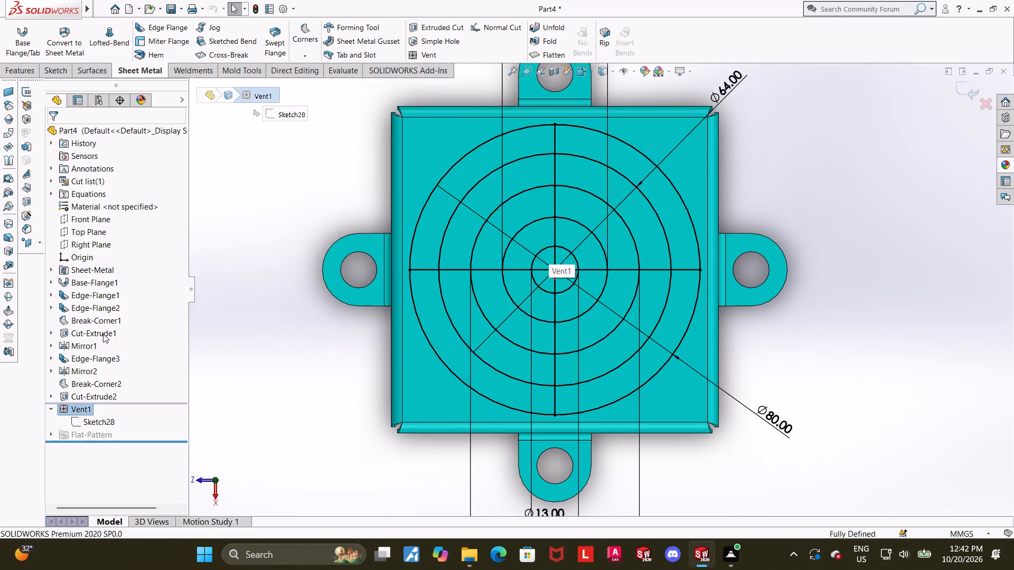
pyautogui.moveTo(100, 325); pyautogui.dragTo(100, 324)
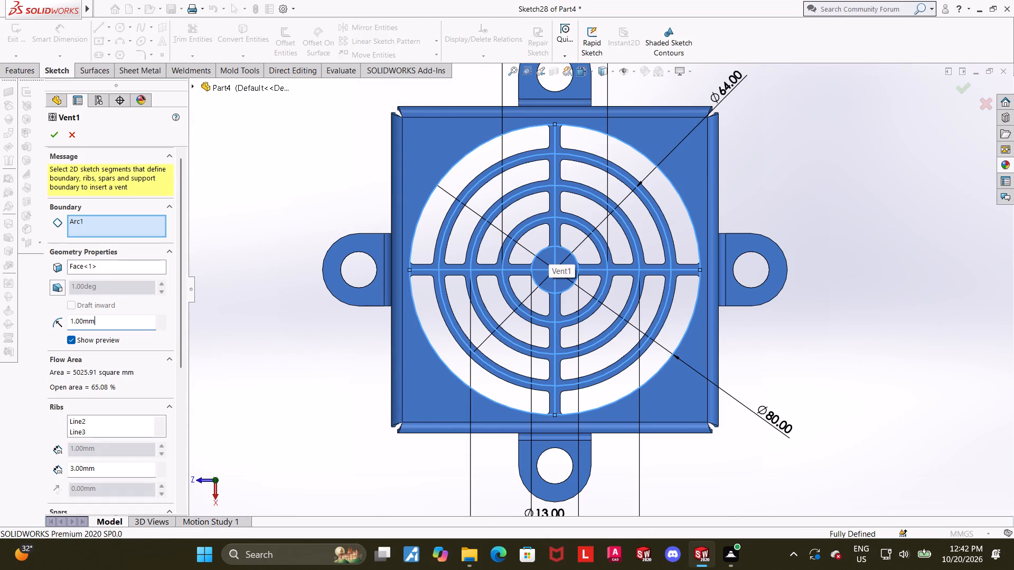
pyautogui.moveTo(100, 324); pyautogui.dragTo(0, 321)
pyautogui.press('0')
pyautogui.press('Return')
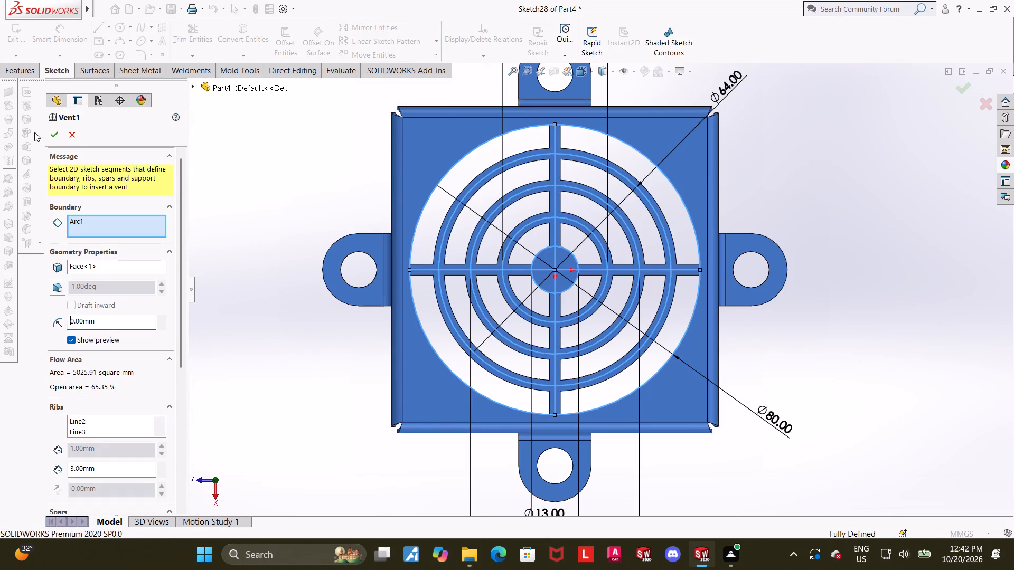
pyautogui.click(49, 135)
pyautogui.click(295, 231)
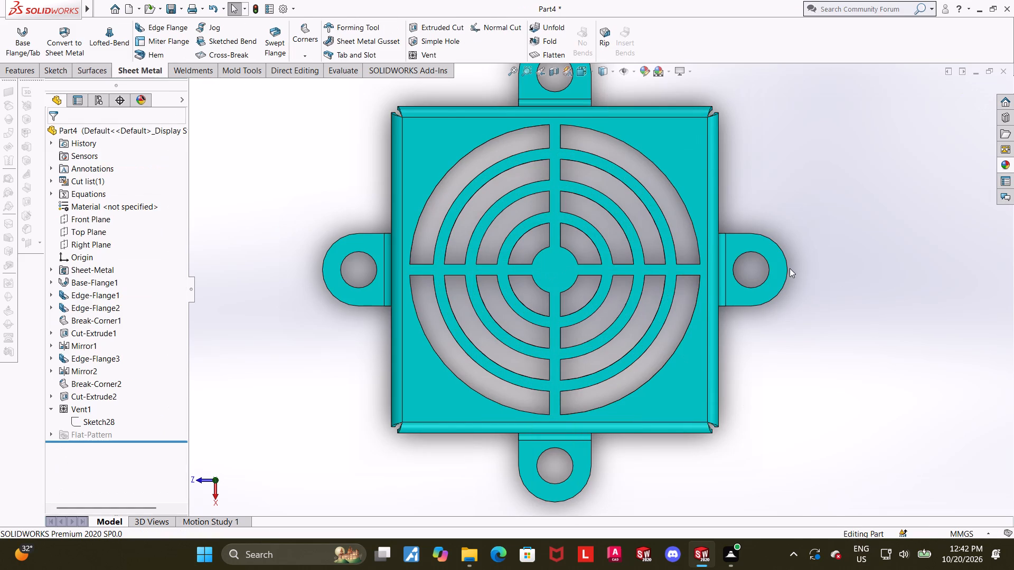
# Edit the Vent feature again and set its fillet radius to 1 mm.
pyautogui.scroll(1, 736, 280)
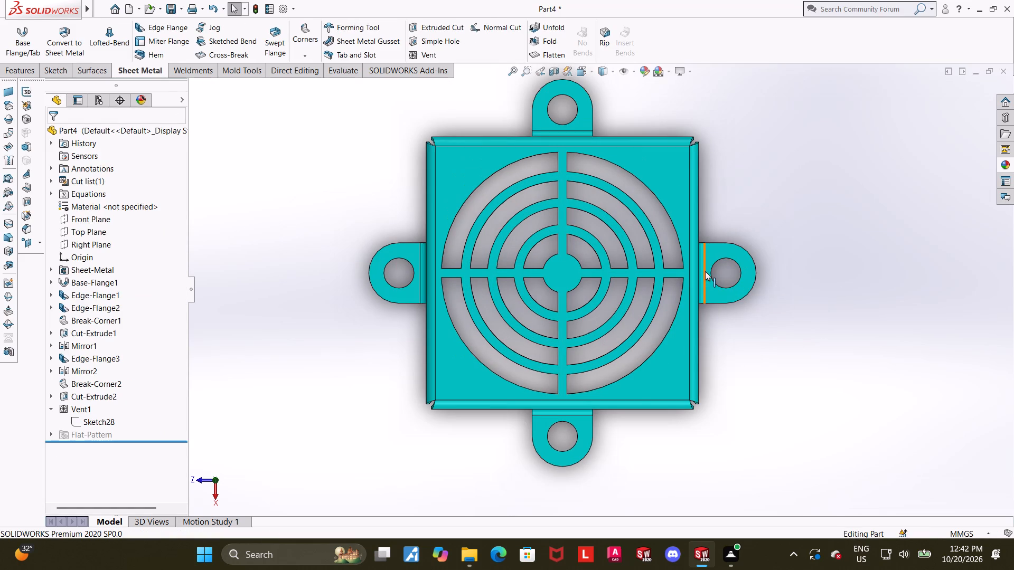
pyautogui.scroll(-1, 691, 275)
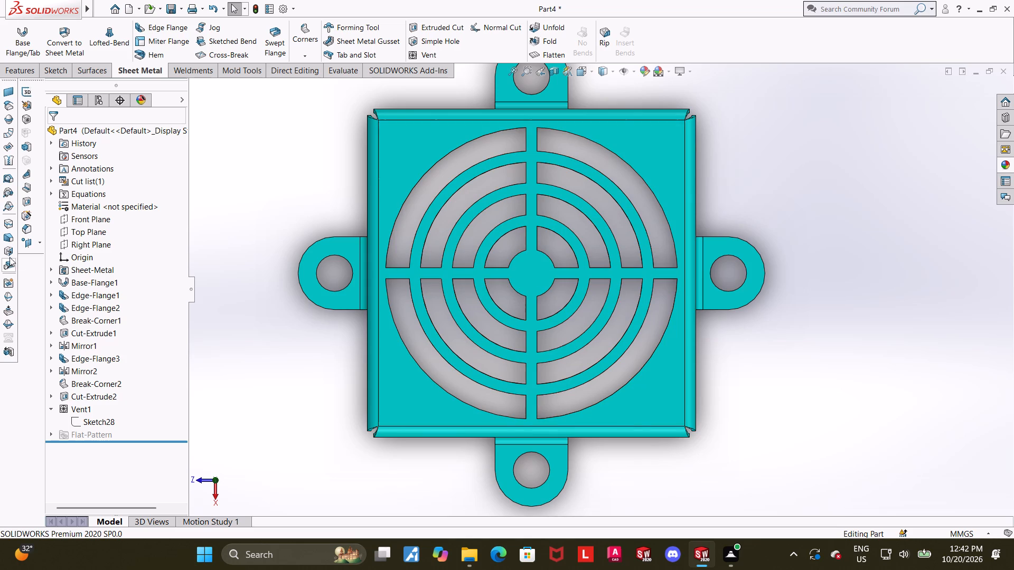
pyautogui.click(67, 405)
pyautogui.click(76, 372)
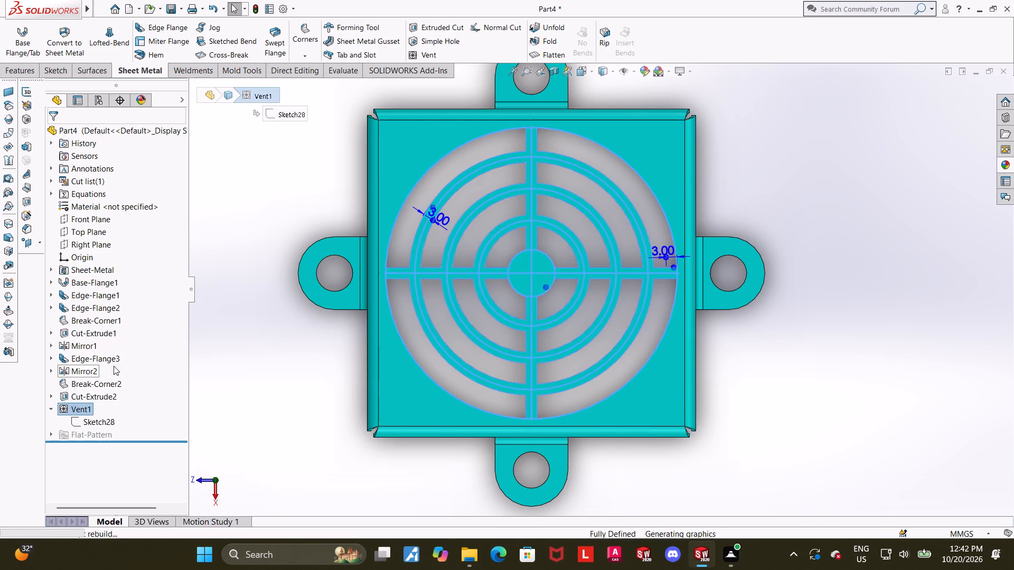
pyautogui.moveTo(110, 317); pyautogui.dragTo(0, 310)
pyautogui.press('1')
pyautogui.press('Return')
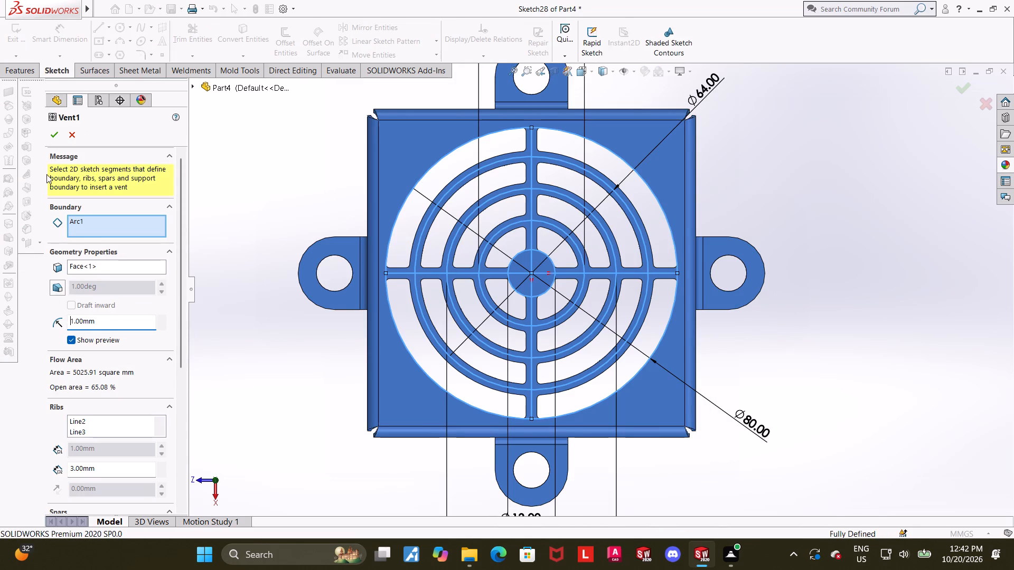
pyautogui.click(49, 135)
pyautogui.click(842, 312)
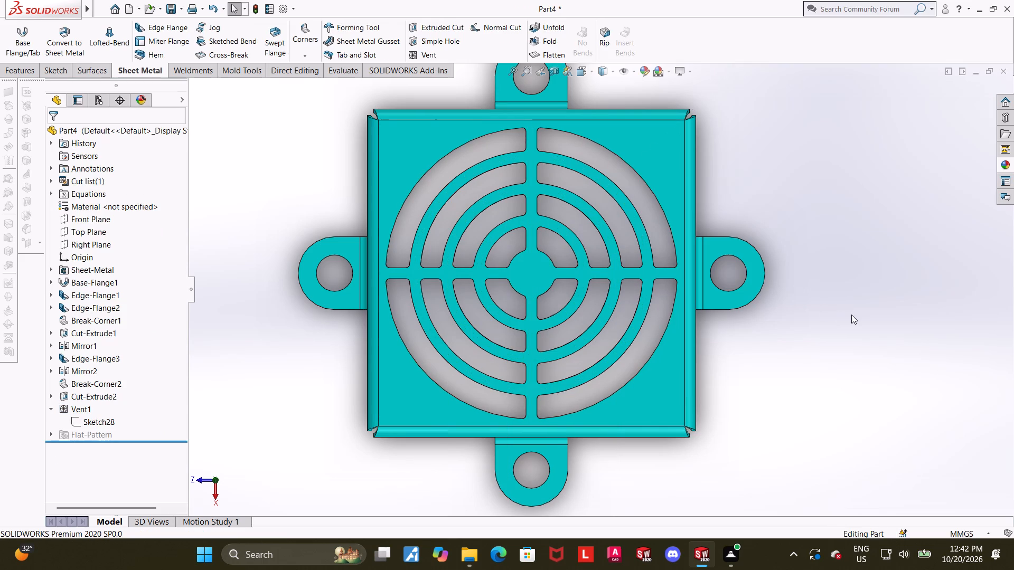
# Examine the vent's corners from above and the complete cover with its flanges and tabs in isometric view.
pyautogui.scroll(1, 851, 315)
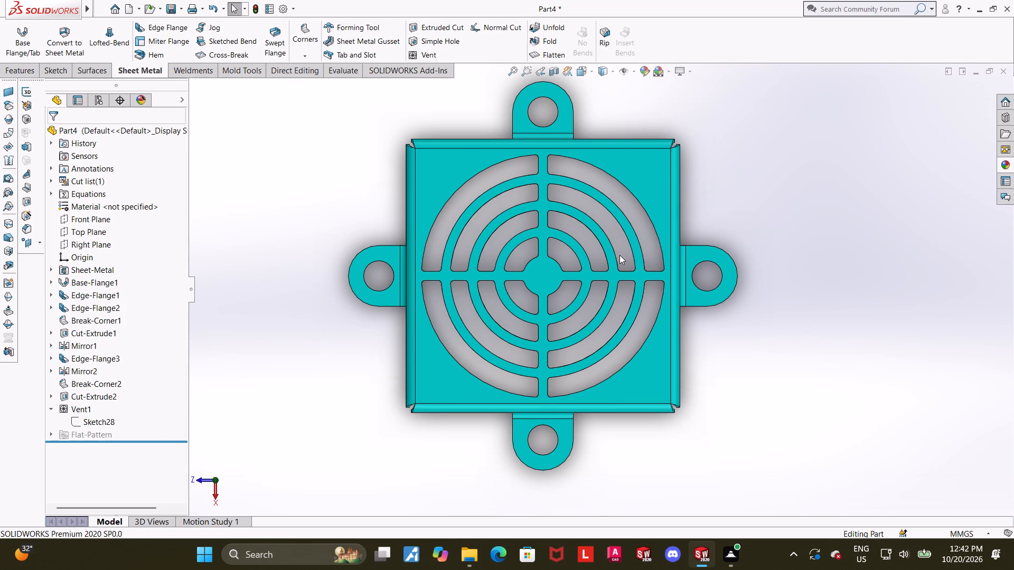
pyautogui.scroll(-1, 619, 255)
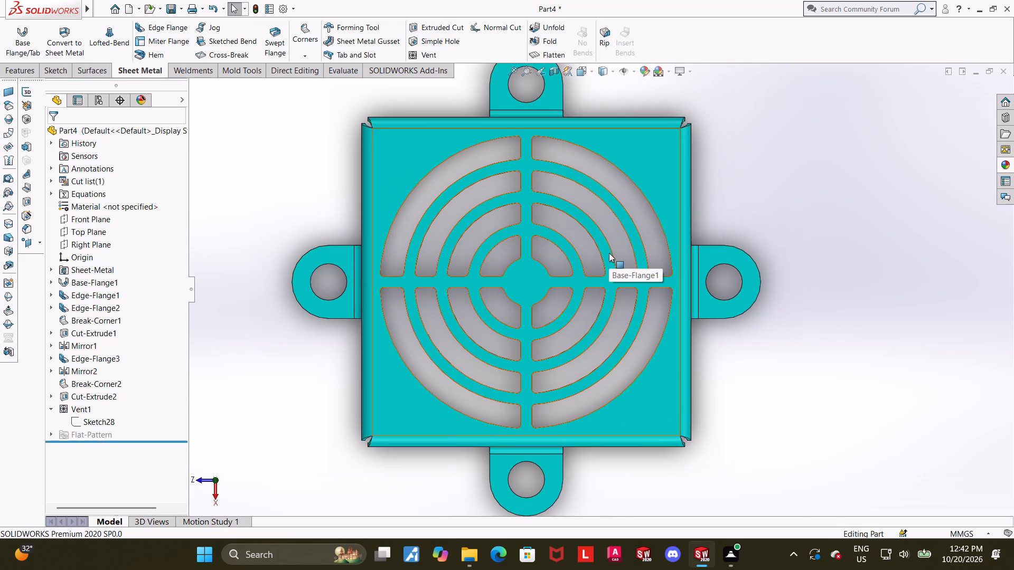
pyautogui.click(879, 241)
pyautogui.hotkey('ctrl', '7')
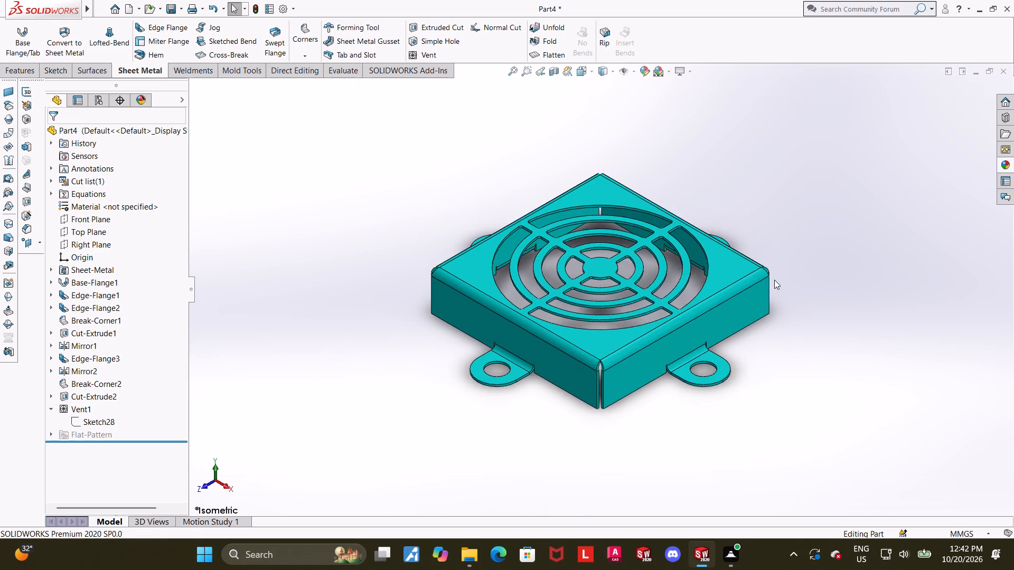
pyautogui.scroll(1, 774, 280)
pyautogui.scroll(-2, 561, 330)
pyautogui.scroll(-1, 615, 355)
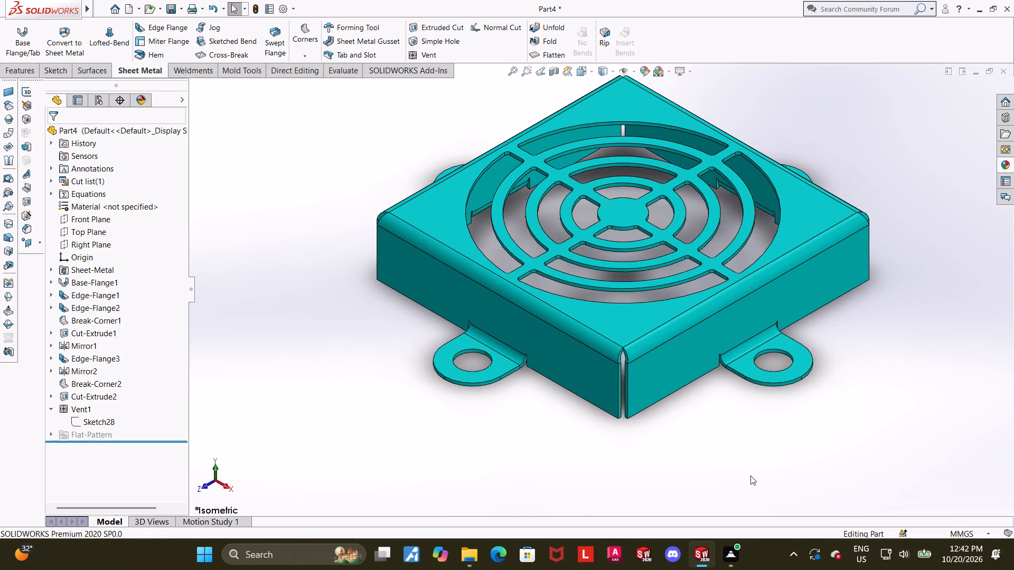
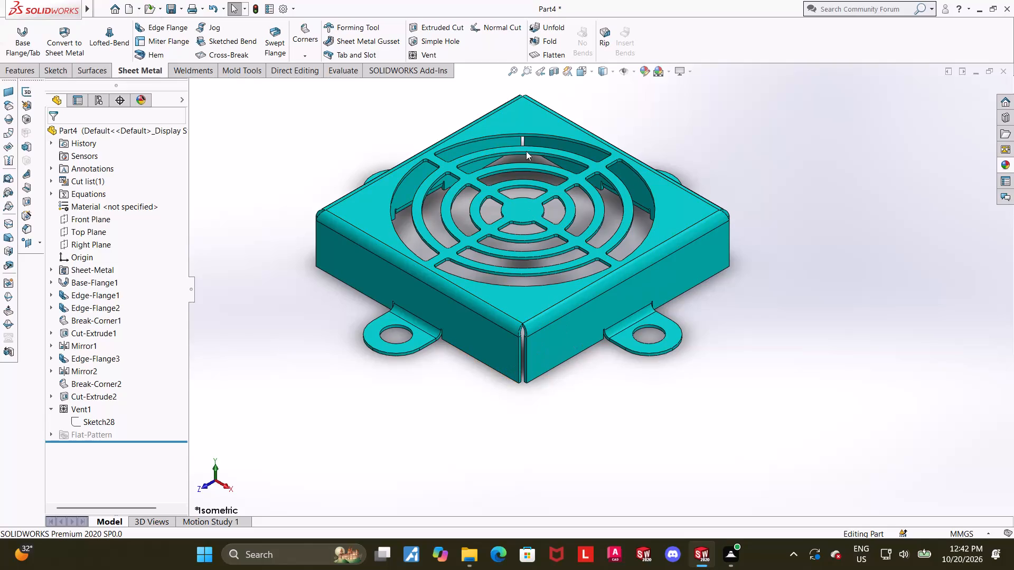
# Flatten the sheet metal vent cover into its flat pattern and show it in isometric view.
pyautogui.click(540, 58)
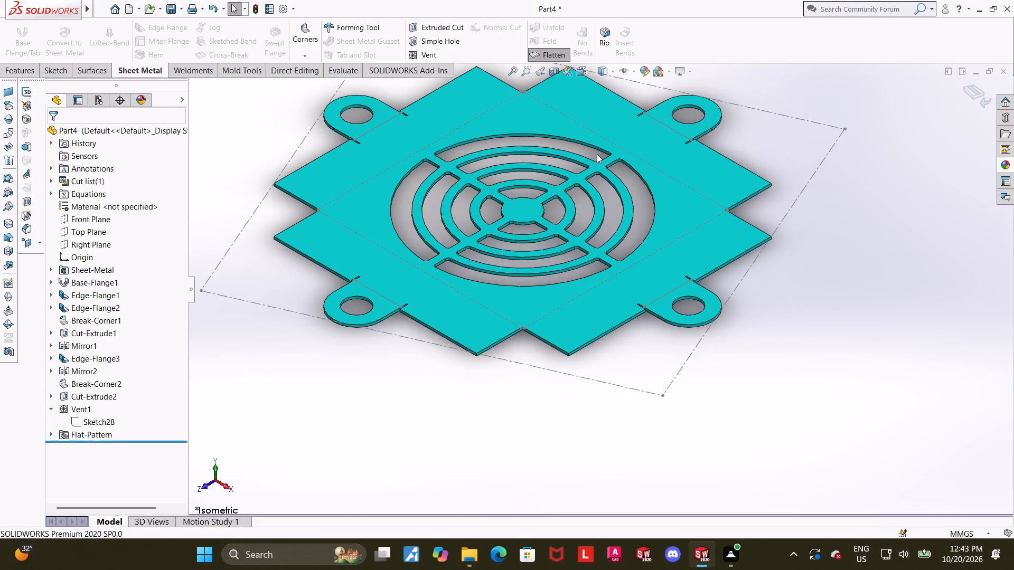
pyautogui.scroll(2, 655, 267)
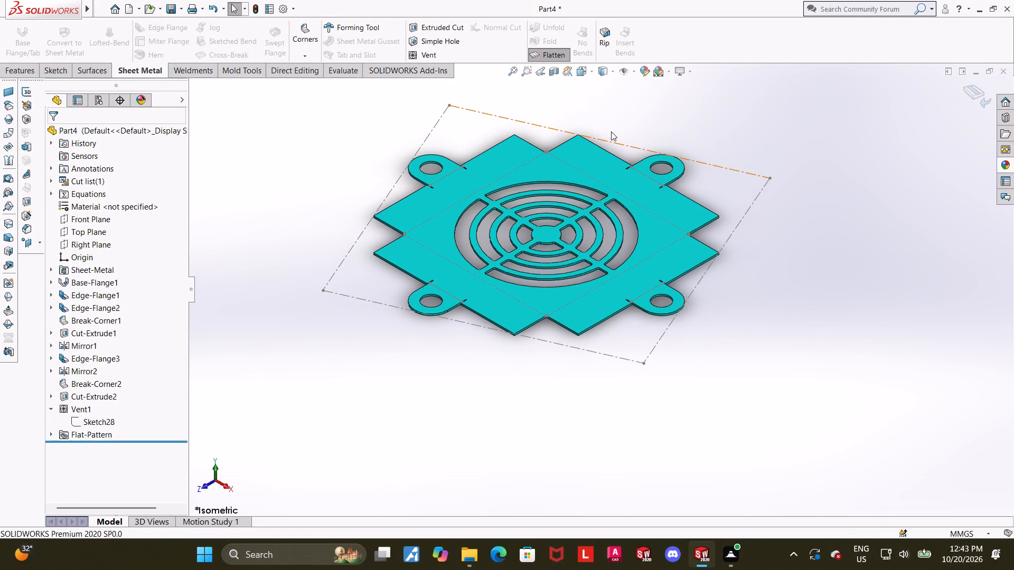
pyautogui.hotkey('ctrl', '7')
# Start a DXF/DWG export of the flat pattern to the Downloads folder, named "sheet metal fan grill" in Dwg format.
pyautogui.rightClick(570, 213)
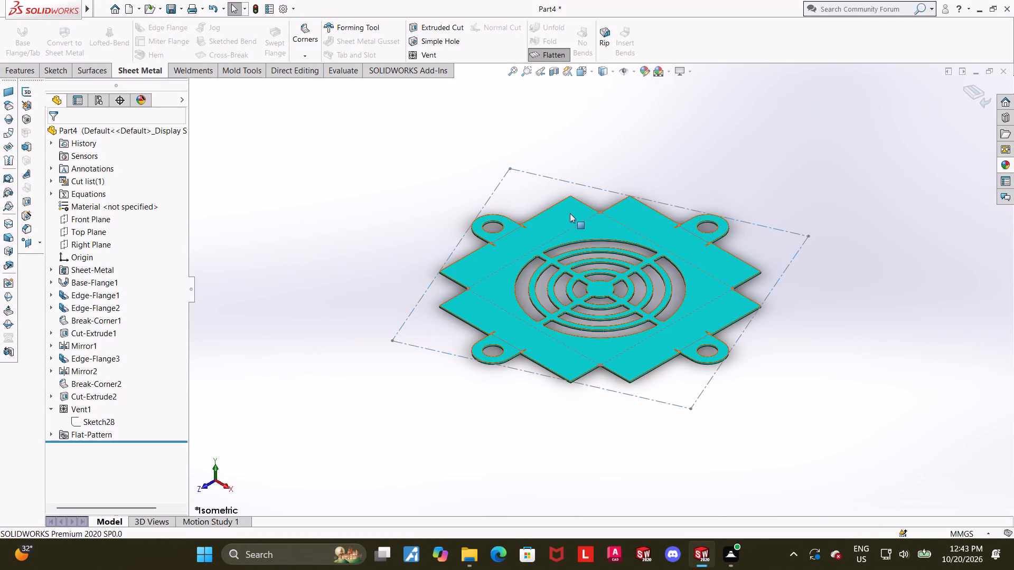
pyautogui.click(923, 387)
pyautogui.rightClick(542, 226)
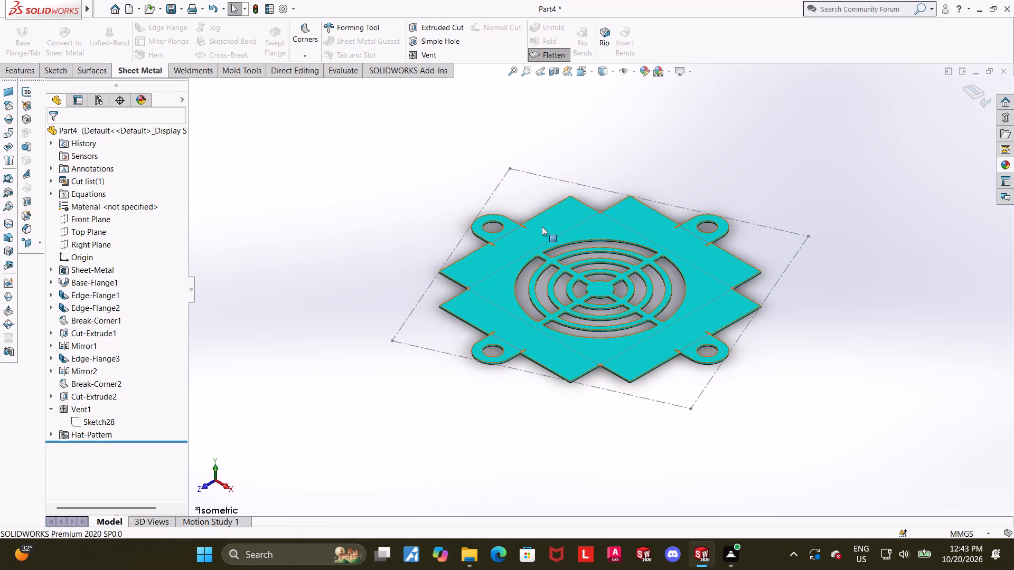
pyautogui.click(578, 490)
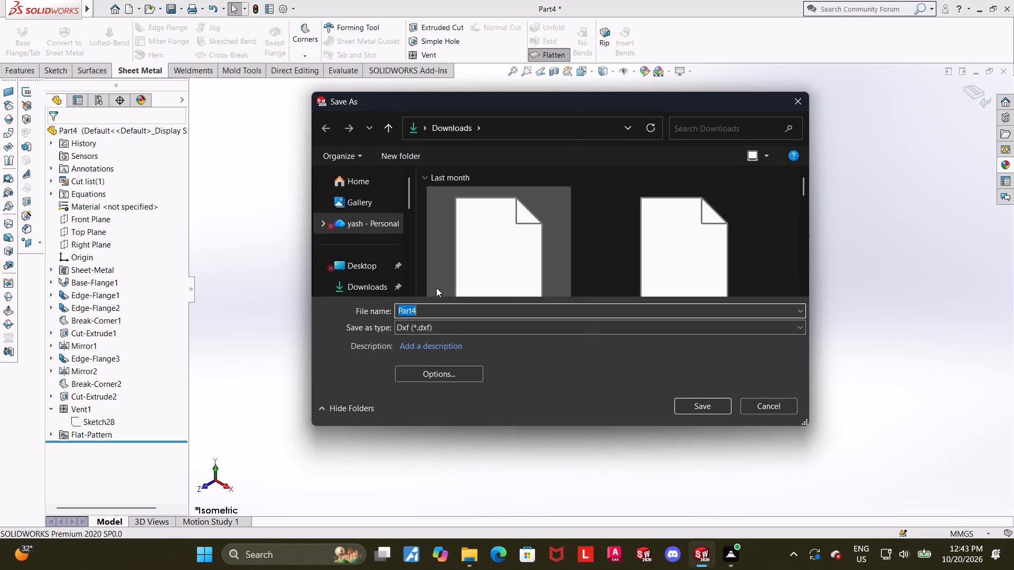
pyautogui.click(368, 277)
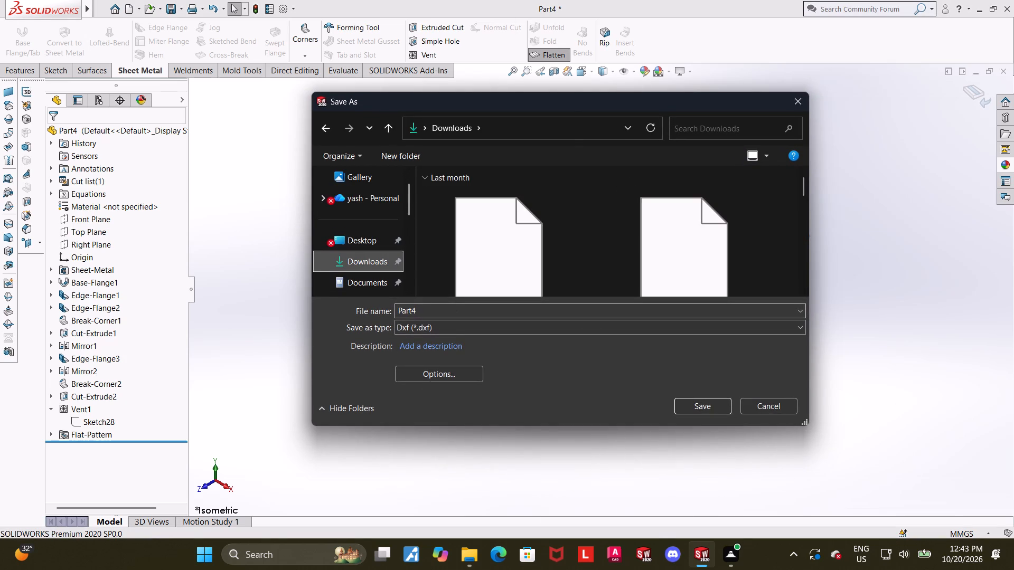
pyautogui.moveTo(478, 314); pyautogui.dragTo(360, 302)
pyautogui.write('sheet ,m')
pyautogui.press('BackSpace')
pyautogui.press('BackSpace')
pyautogui.write('metal fan ghr')
pyautogui.press('BackSpace')
pyautogui.press('BackSpace')
pyautogui.write('rill')
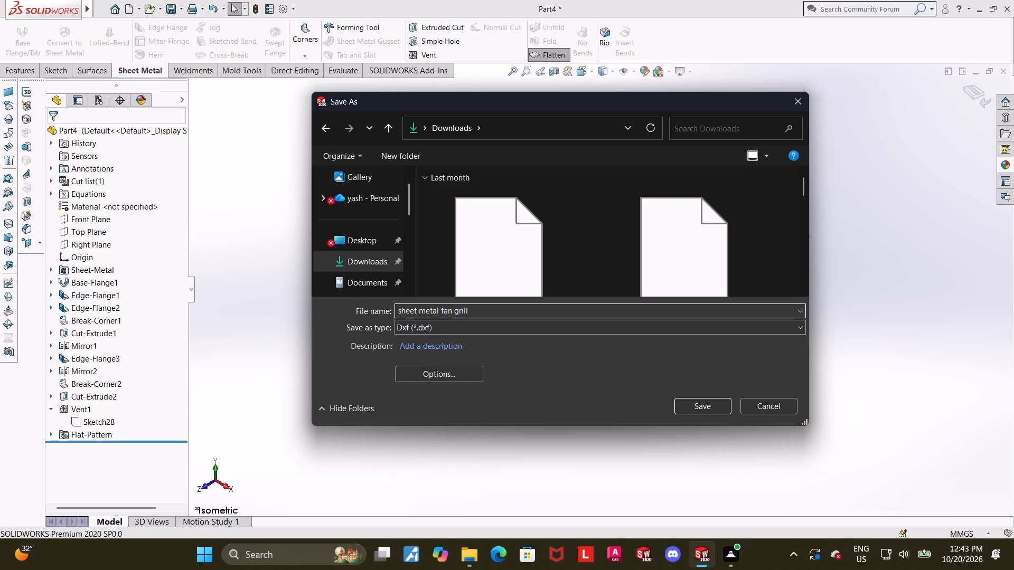
pyautogui.click(416, 326)
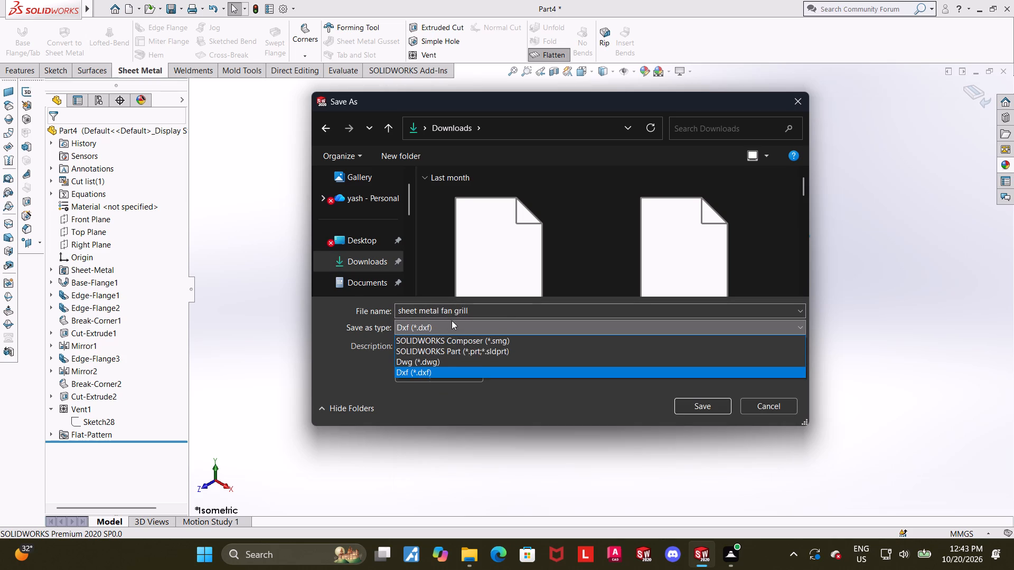
pyautogui.click(445, 360)
pyautogui.click(697, 400)
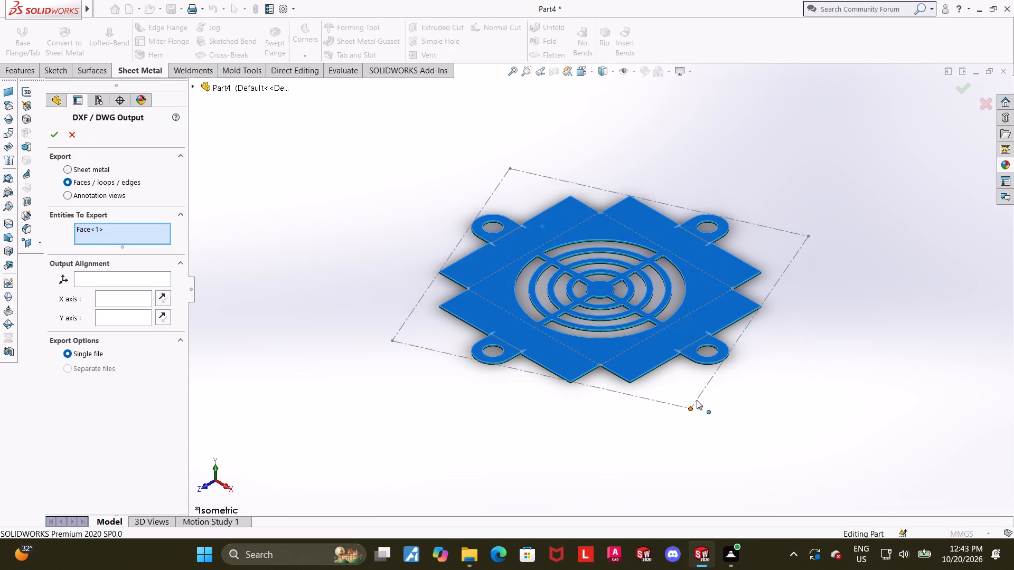
# Export as sheet metal, adding hidden edges, bend lines, sketches and the bounding box, and save the cleaned-up drawing.
pyautogui.click(68, 168)
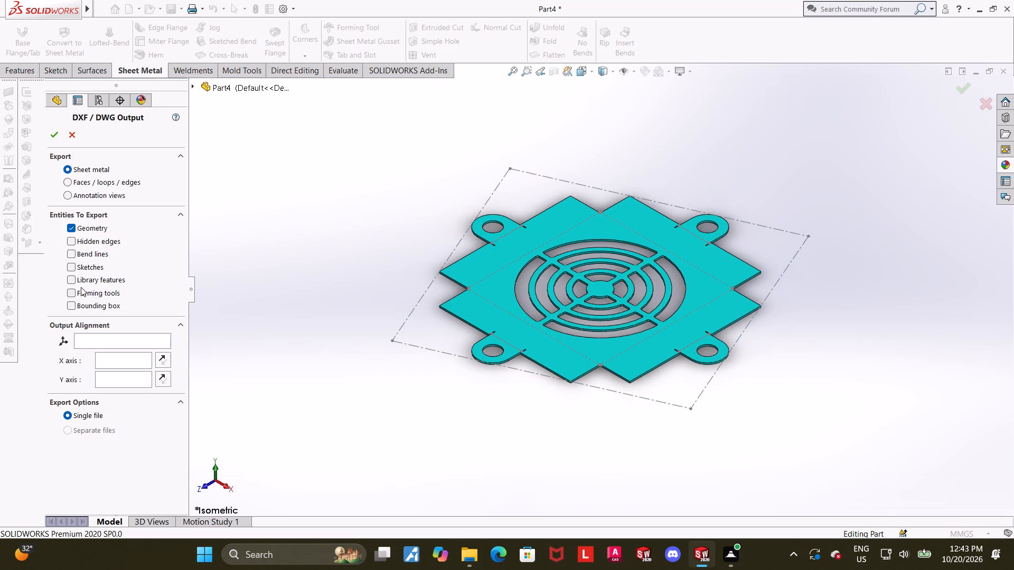
pyautogui.click(72, 241)
pyautogui.click(73, 257)
pyautogui.click(73, 267)
pyautogui.click(72, 303)
pyautogui.click(58, 138)
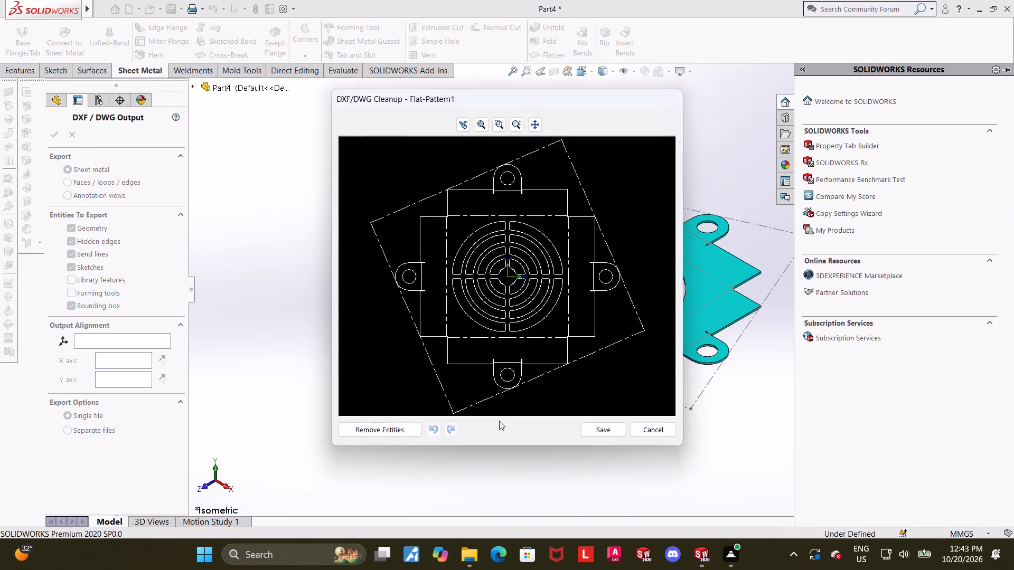
pyautogui.click(592, 428)
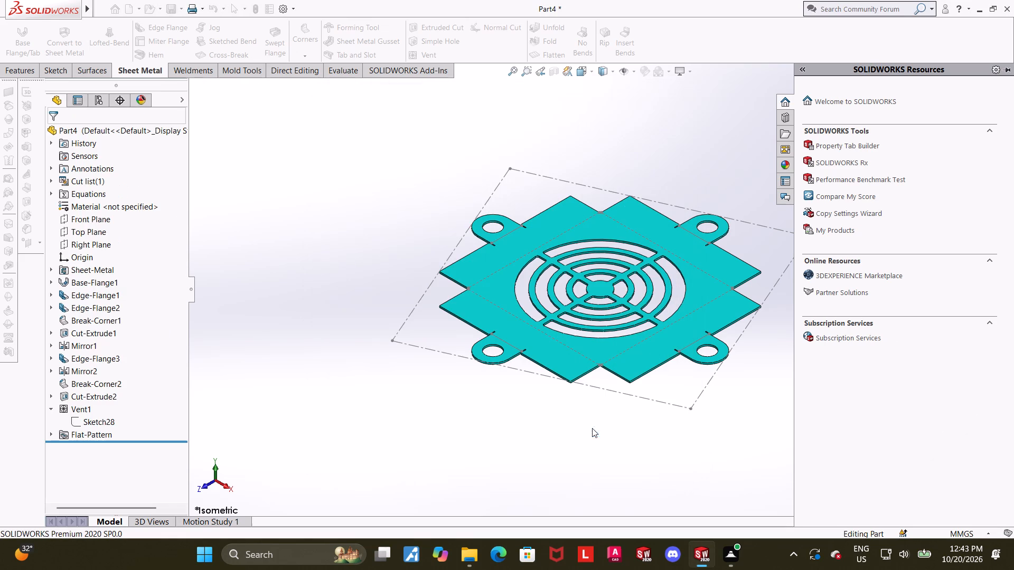
pyautogui.click(573, 430)
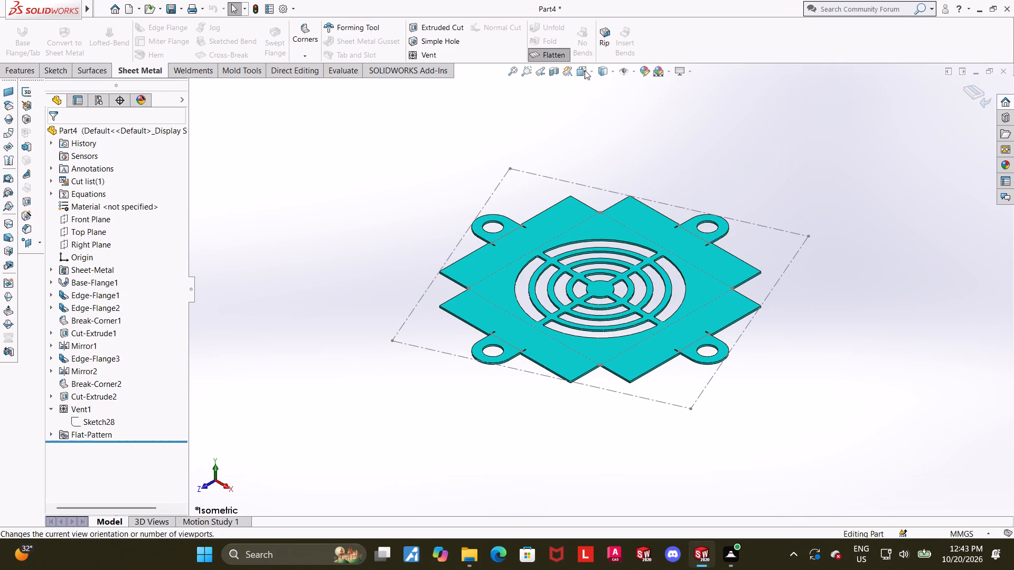
# Save the flat pattern, seen in top view, as a PDF named "sheet metal fan grill flat".
pyautogui.click(585, 70)
pyautogui.click(510, 263)
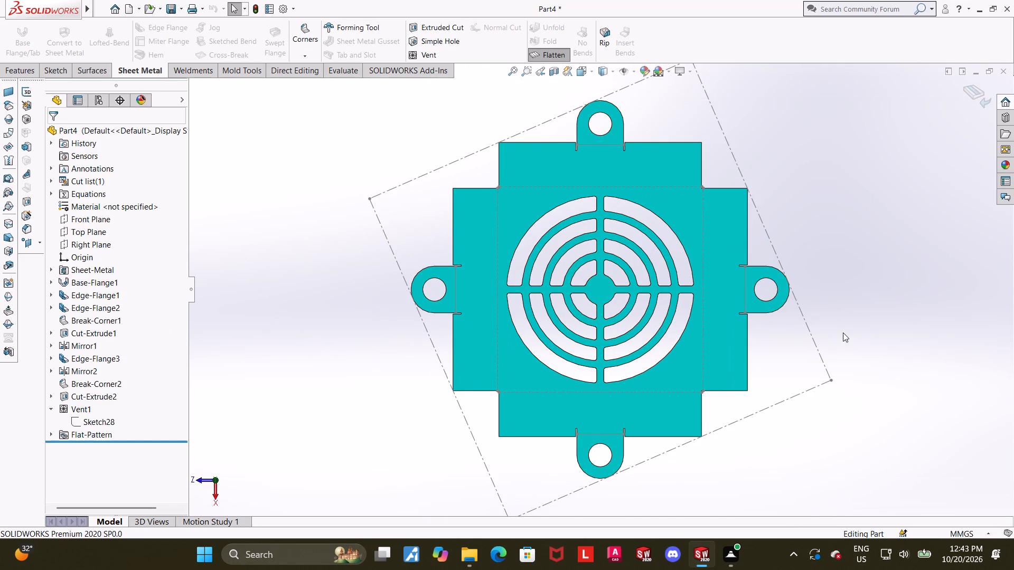
pyautogui.scroll(1, 259, 228)
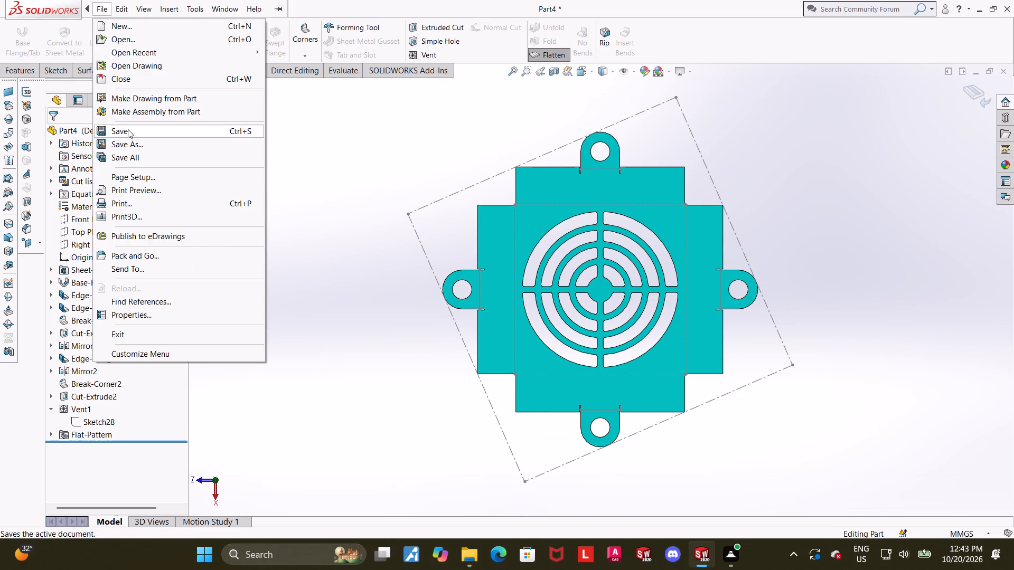
pyautogui.click(128, 140)
pyautogui.click(457, 296)
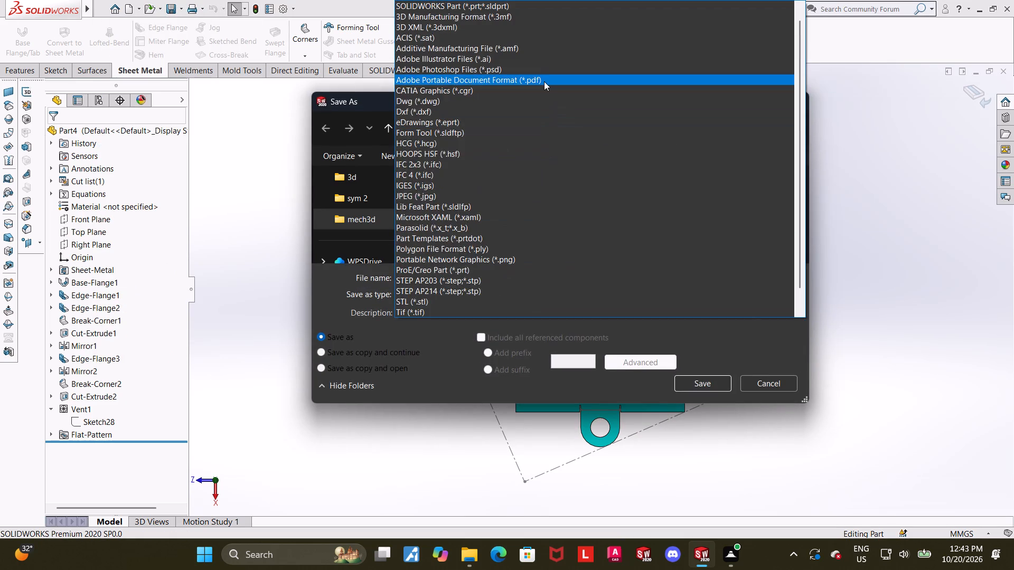
pyautogui.click(544, 81)
pyautogui.press('BackSpace')
pyautogui.write('sheet metal fan grill flat')
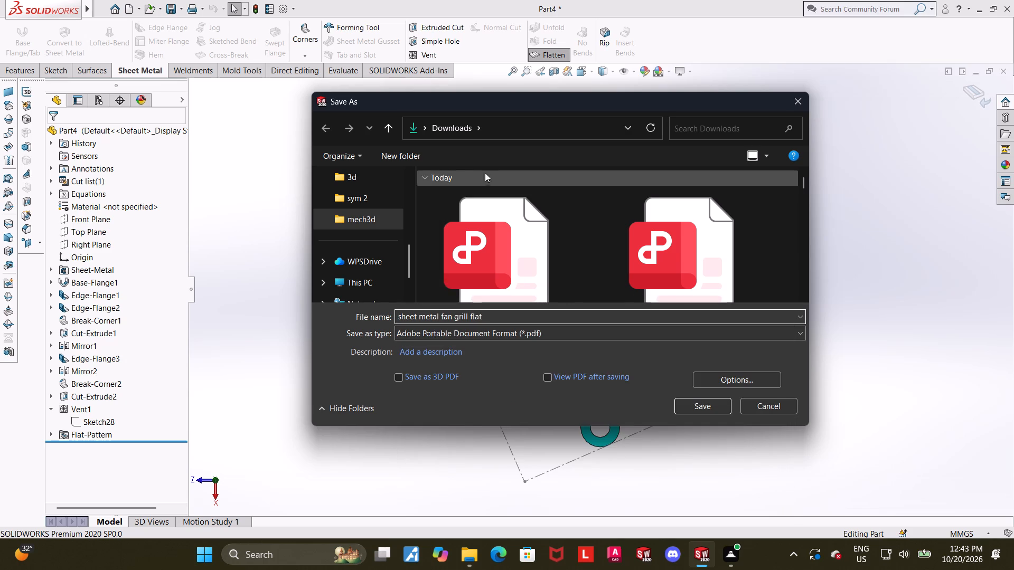
pyautogui.click(701, 408)
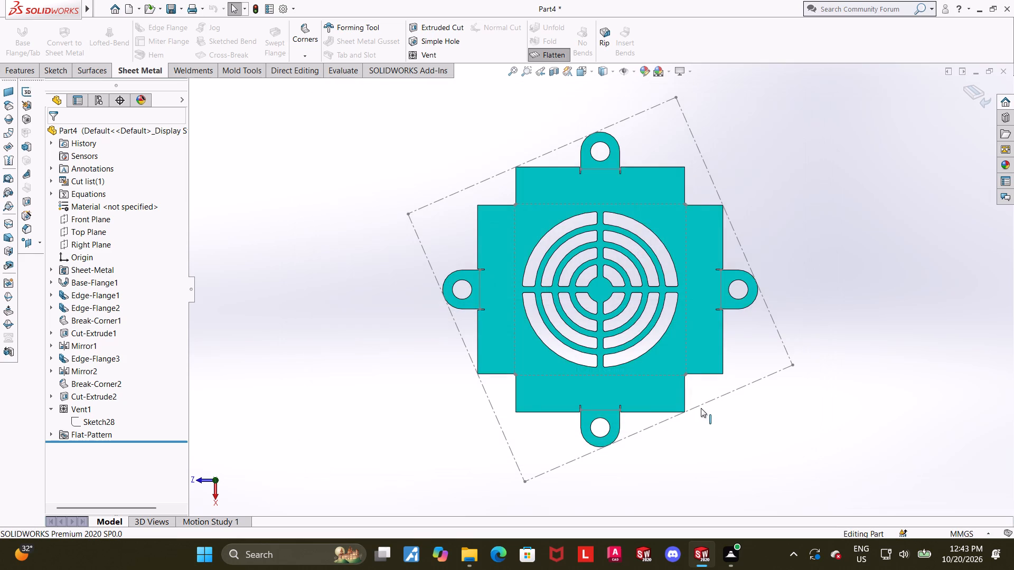
# Return the vent cover from its flat pattern to the folded state, shown in isometric view.
pyautogui.click(541, 51)
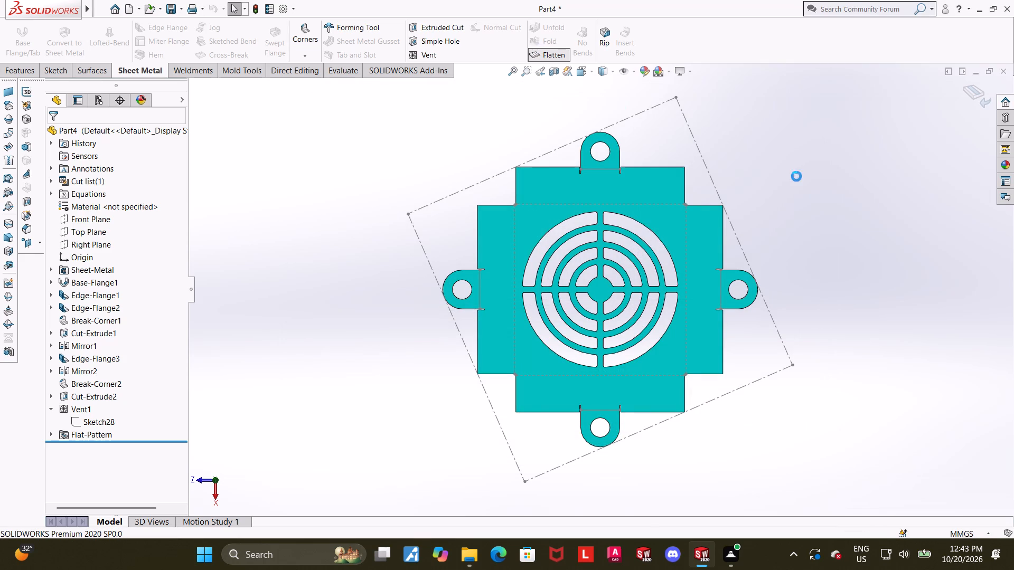
pyautogui.hotkey('ctrl', '7')
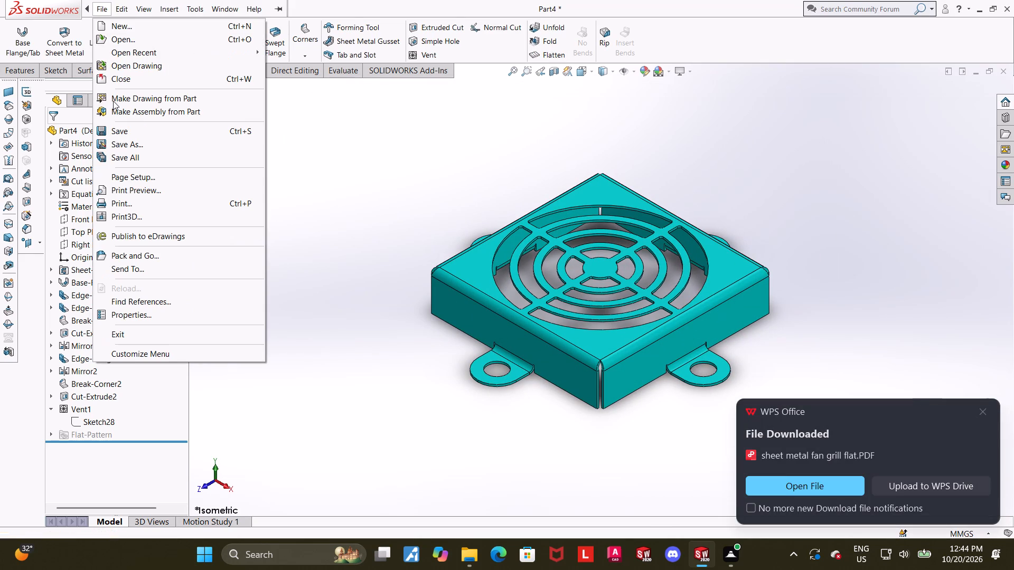
# Save the part in the Downloads folder as a SOLIDWORKS Part named "sheet metal fan grill".
pyautogui.click(121, 143)
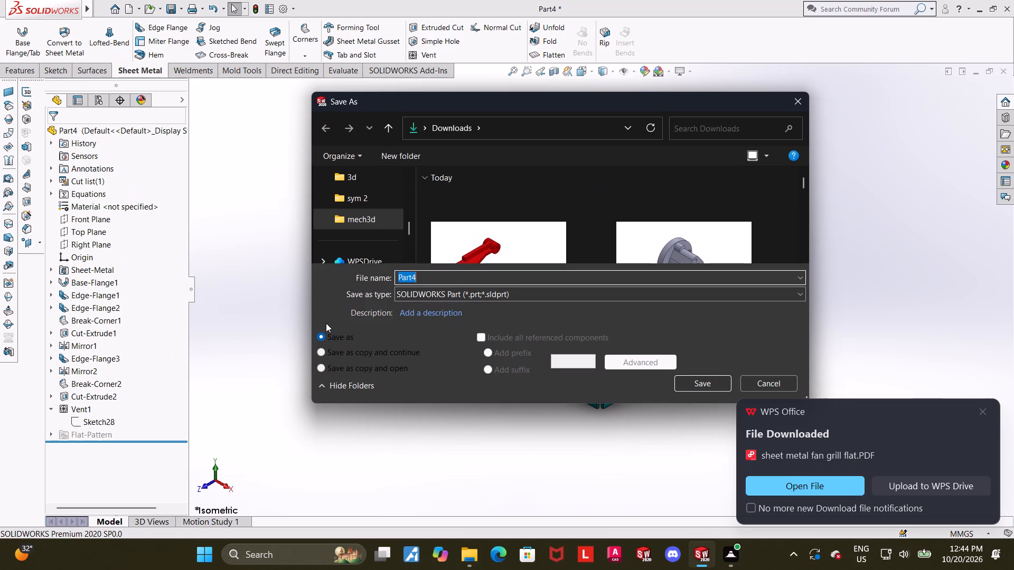
pyautogui.write('sheet metal fan grill')
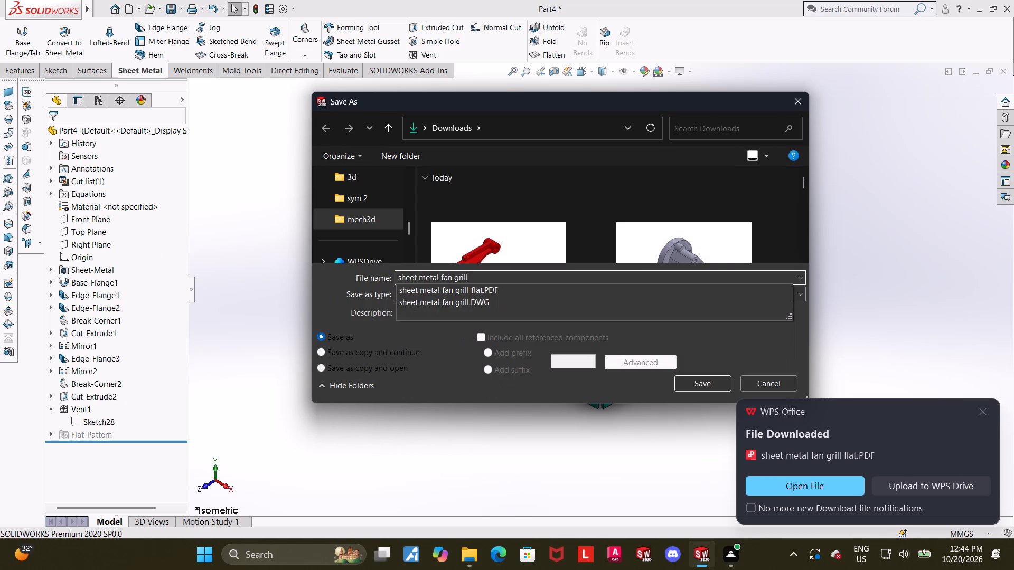
pyautogui.press('Return')
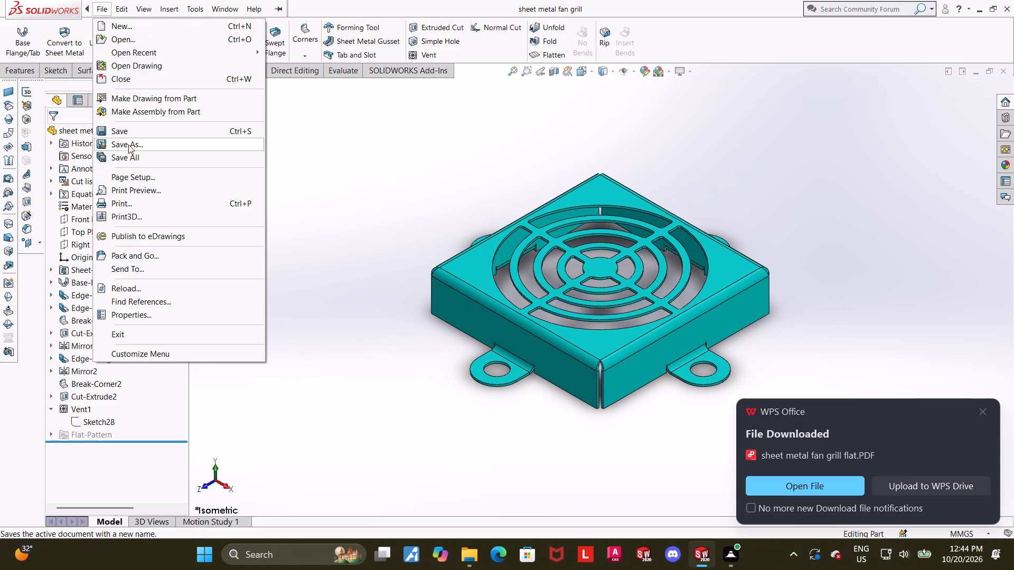
# Save the folded cover's isometric view as a PDF named "sheet metal fan grill".
pyautogui.click(128, 145)
pyautogui.click(438, 293)
pyautogui.click(515, 77)
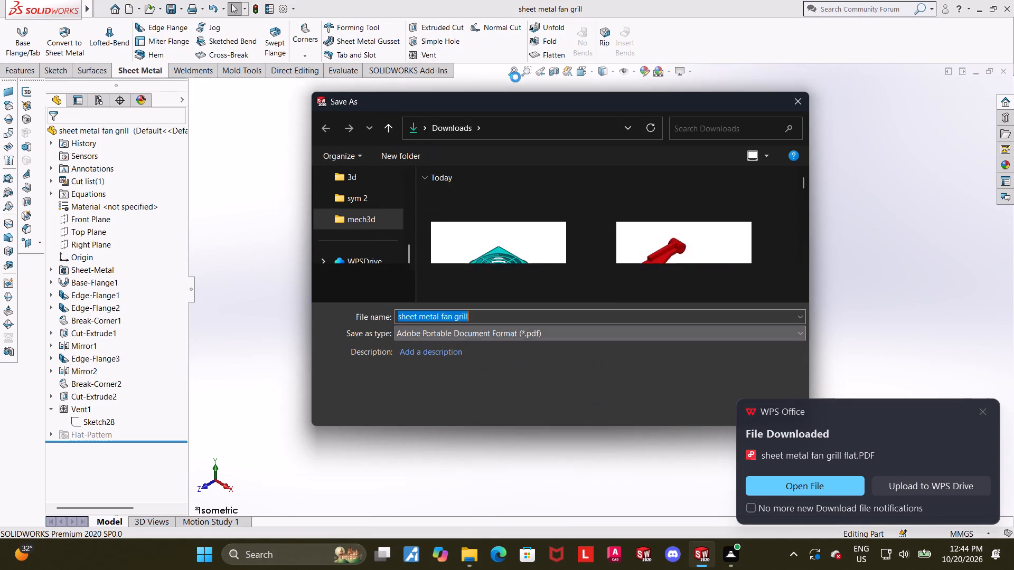
pyautogui.click(695, 406)
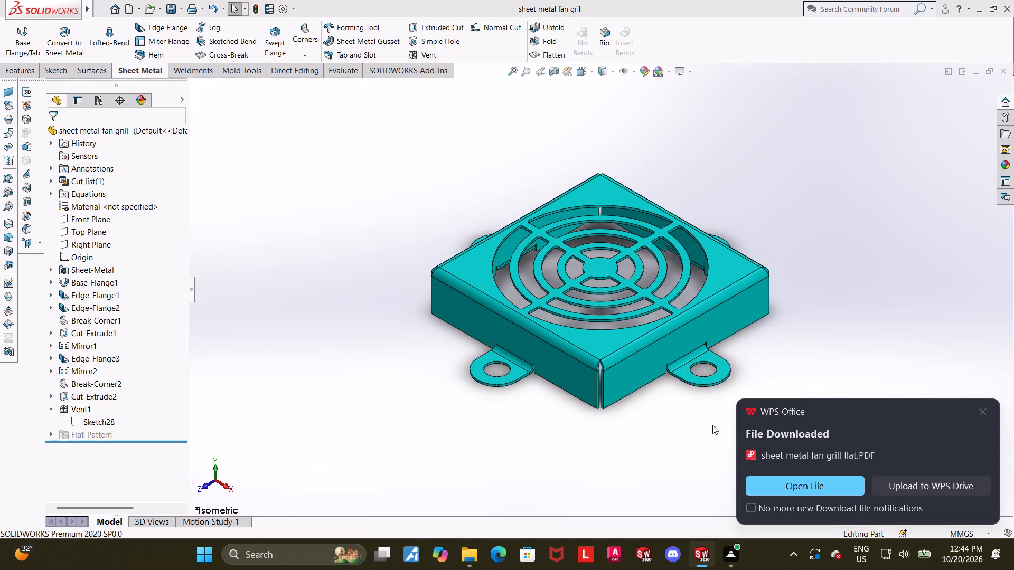